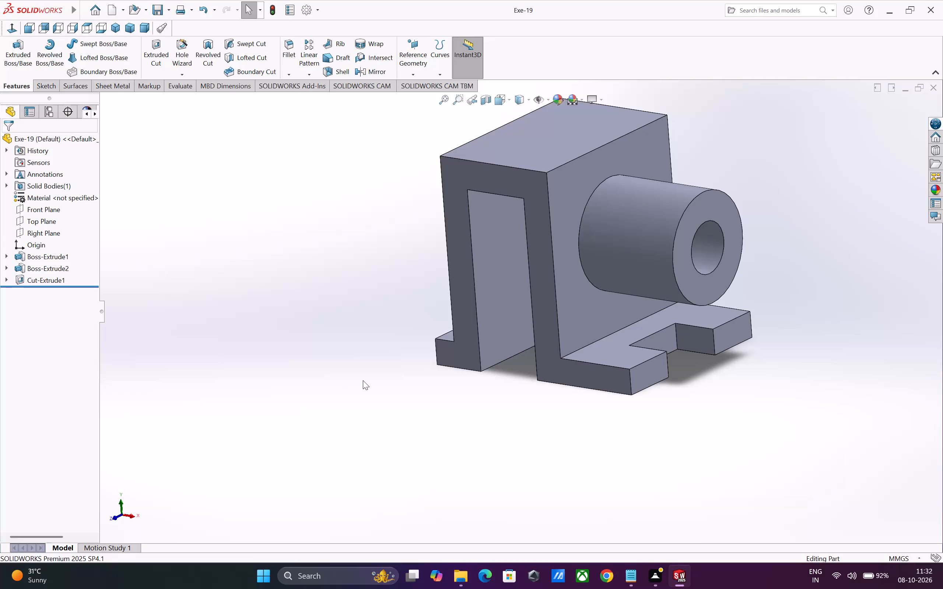
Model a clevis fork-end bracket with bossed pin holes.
Create a new part document and set its units to MMGS (millimeter, gram, second).
{"action": "key", "text": "ctrl+n"}
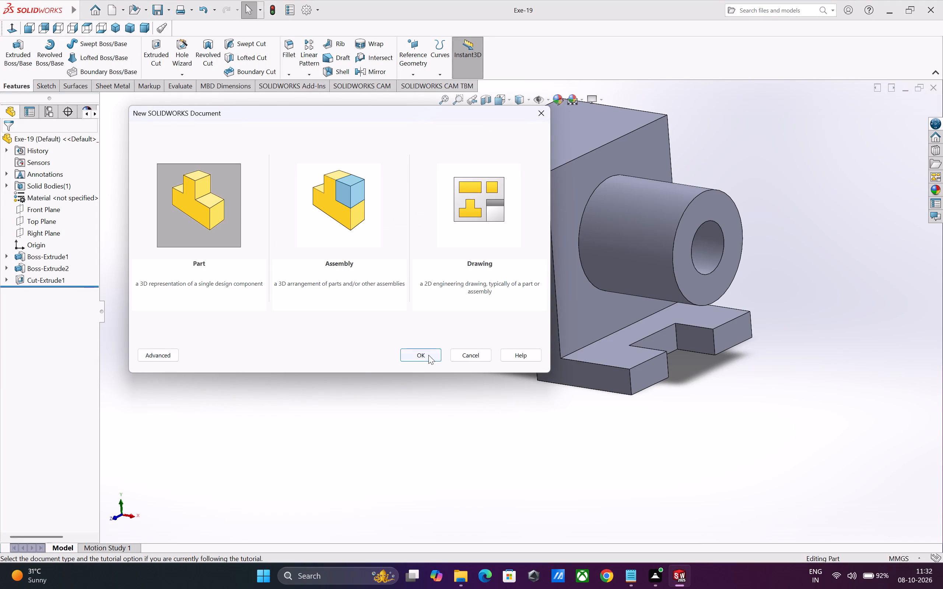
{"action": "left_click", "coordinate": [428, 355]}
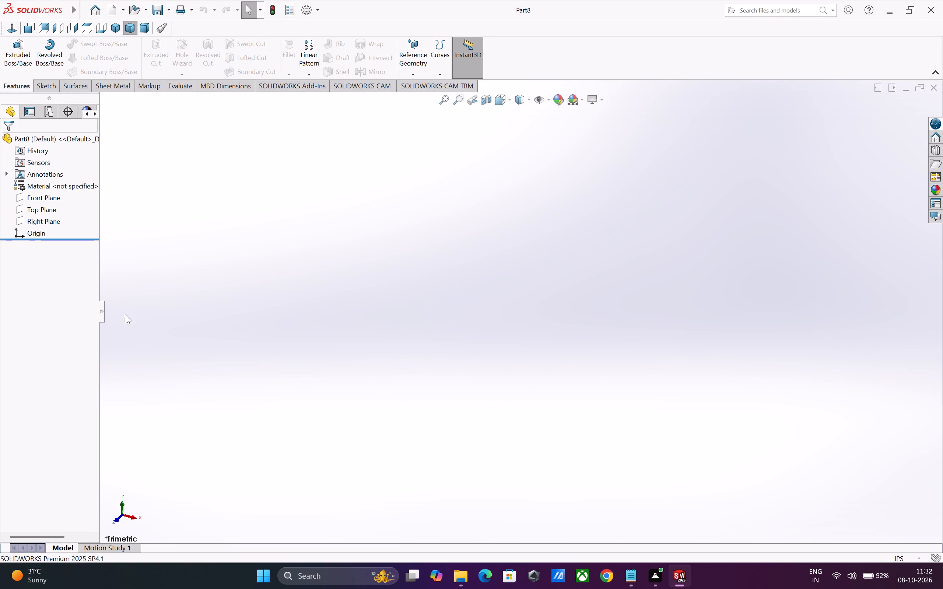
{"action": "left_click", "coordinate": [900, 558]}
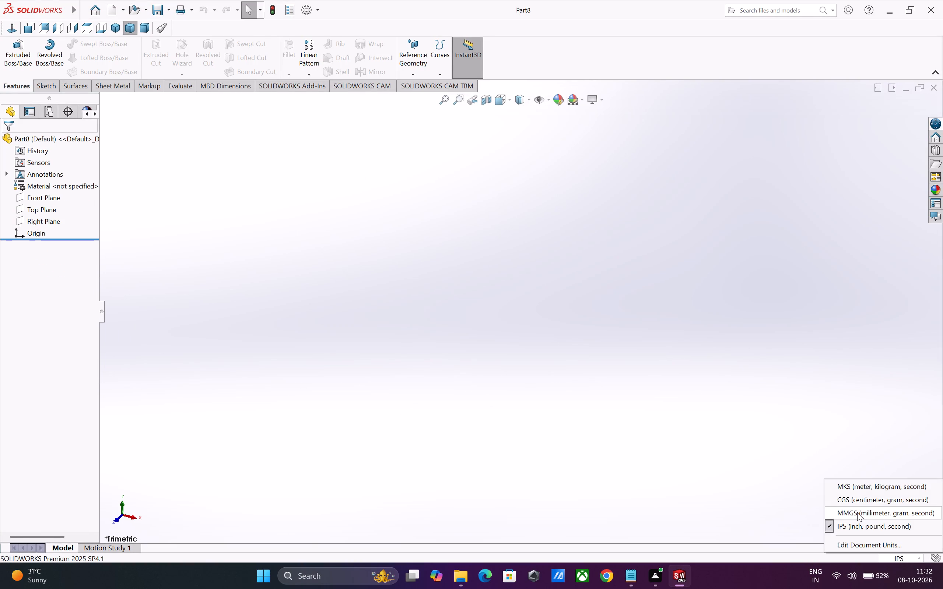
{"action": "left_click", "coordinate": [857, 512]}
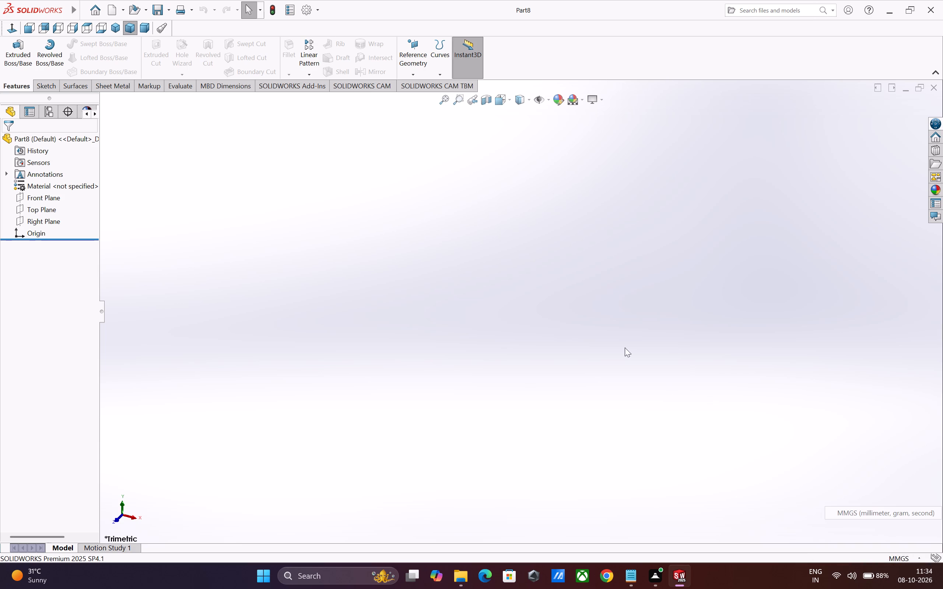
Start a sketch on the Front Plane and view it face-on.
{"action": "left_click", "coordinate": [25, 196]}
{"action": "left_click", "coordinate": [51, 197]}
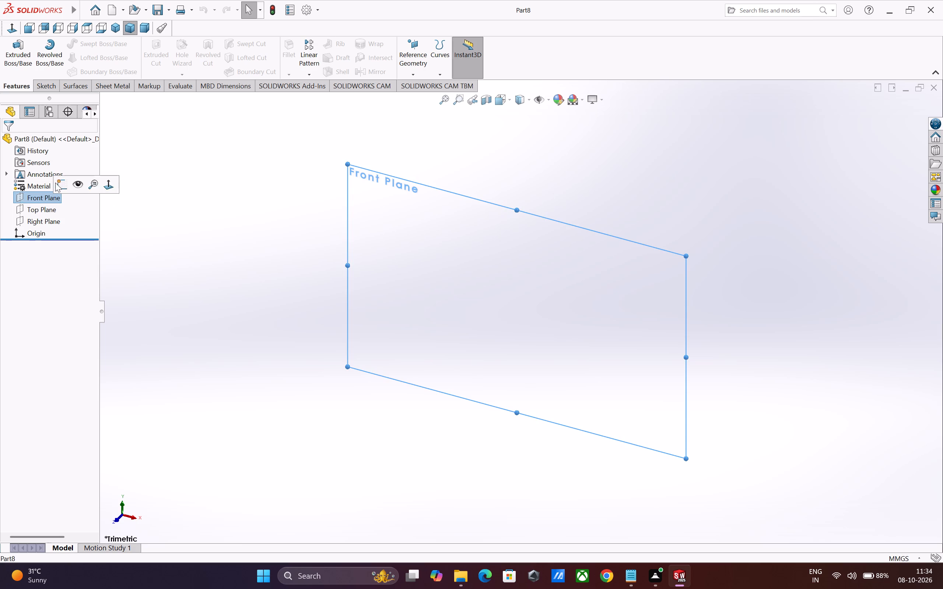
{"action": "left_click", "coordinate": [62, 184]}
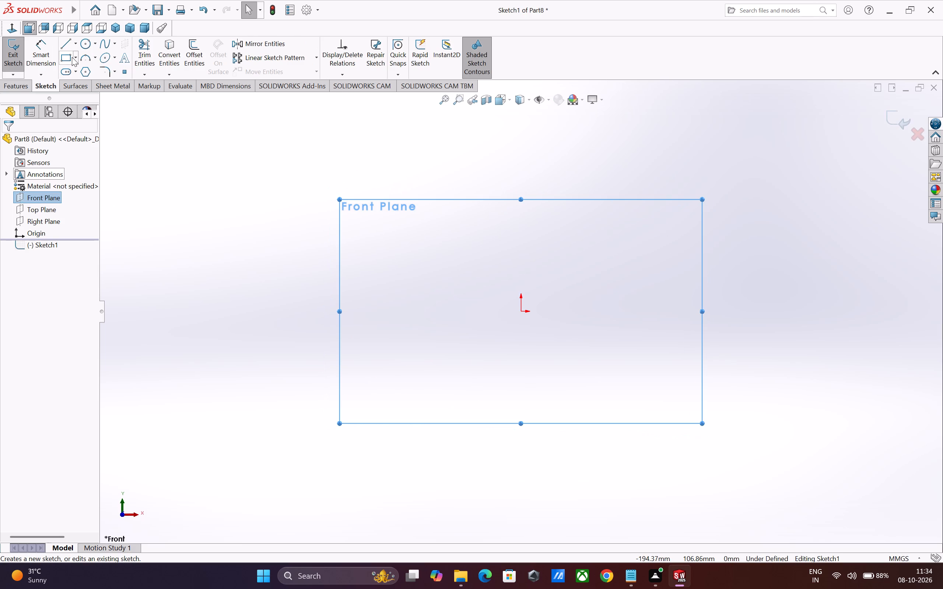
{"action": "left_click", "coordinate": [71, 29]}
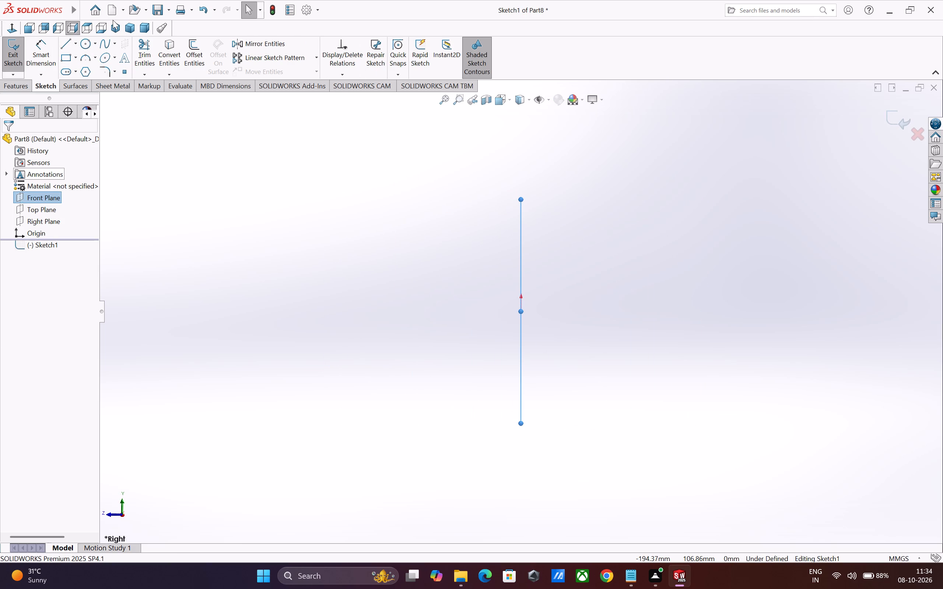
{"action": "left_click", "coordinate": [12, 30]}
From the origin, line-sketch the Y-shaped profile's left side: stem about 63 mm high, ledge about 43 mm, and left arm with outer edge about 74 mm.
{"action": "left_click", "coordinate": [65, 44]}
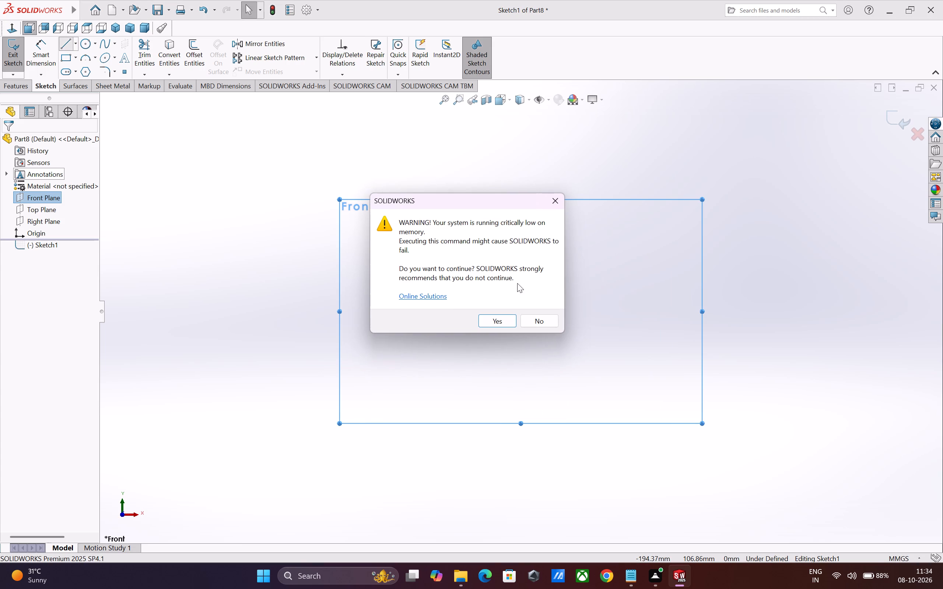
{"action": "left_click", "coordinate": [509, 321]}
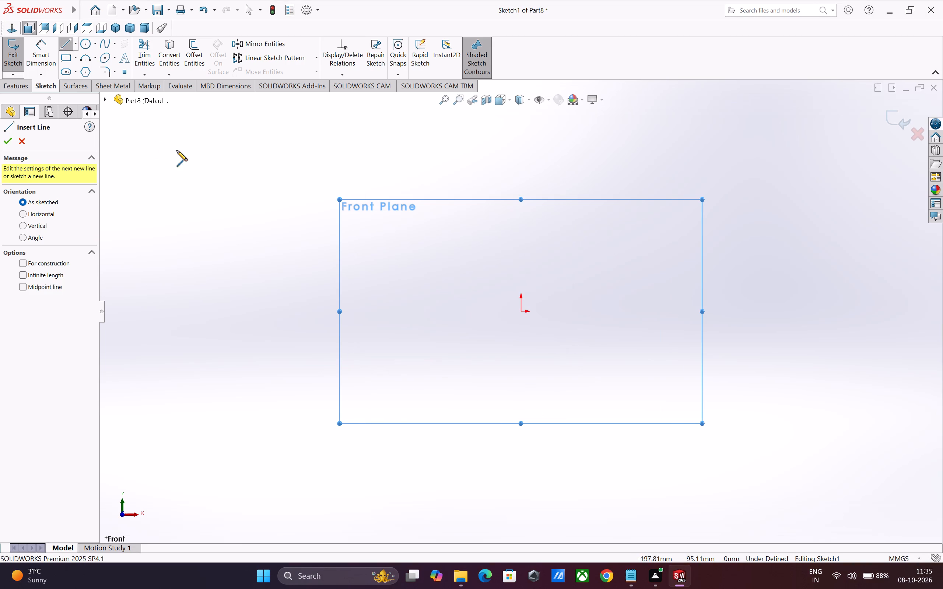
{"action": "left_click", "coordinate": [521, 311]}
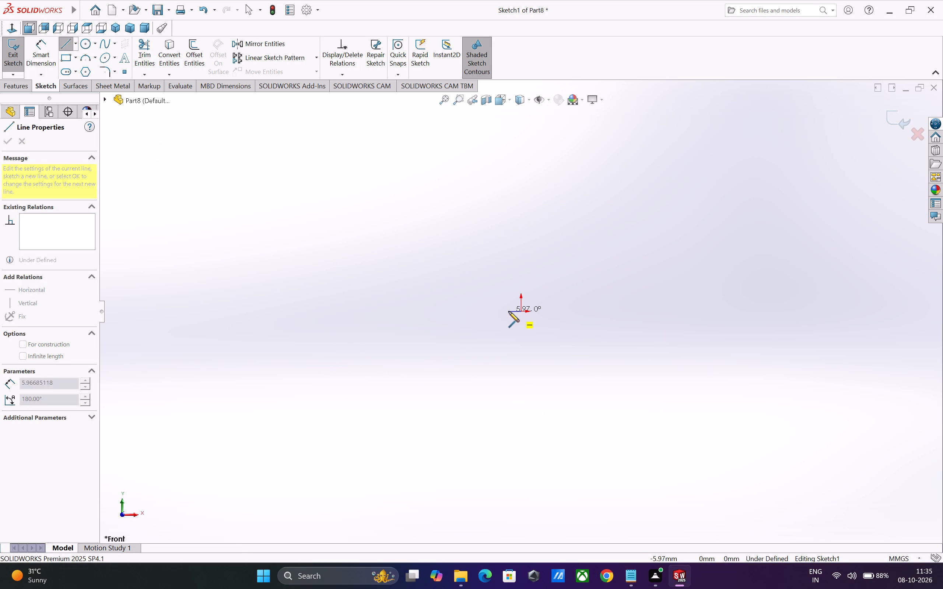
{"action": "left_click", "coordinate": [510, 312]}
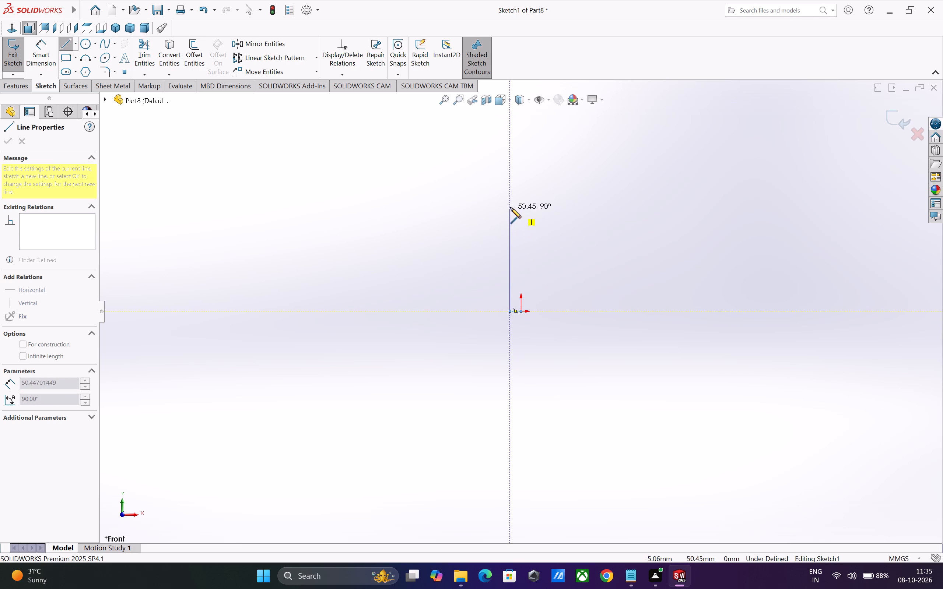
{"action": "left_click", "coordinate": [511, 183]}
{"action": "left_click", "coordinate": [422, 183]}
{"action": "scroll", "coordinate": [422, 183], "scroll_direction": "up", "scroll_amount": 3}
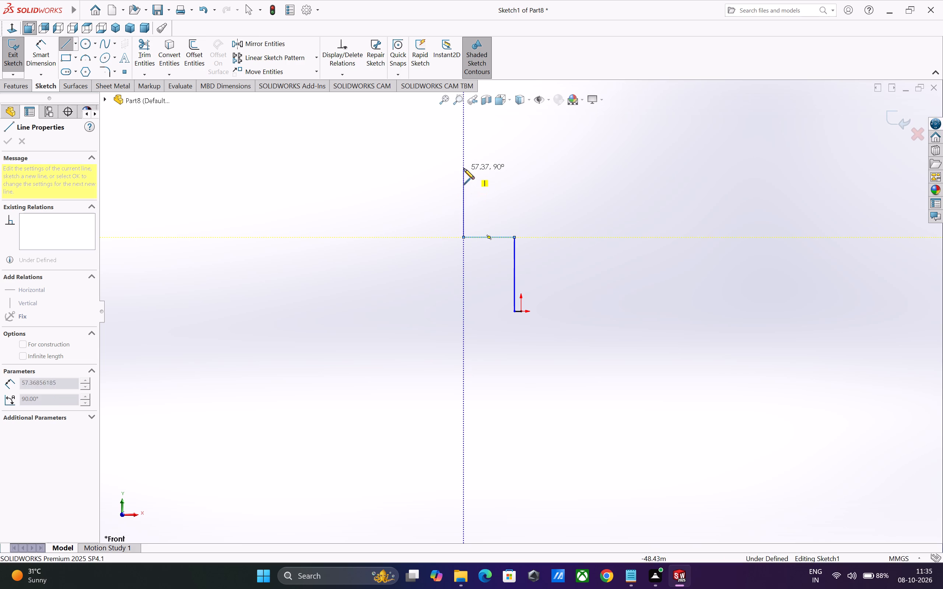
{"action": "left_click", "coordinate": [465, 150]}
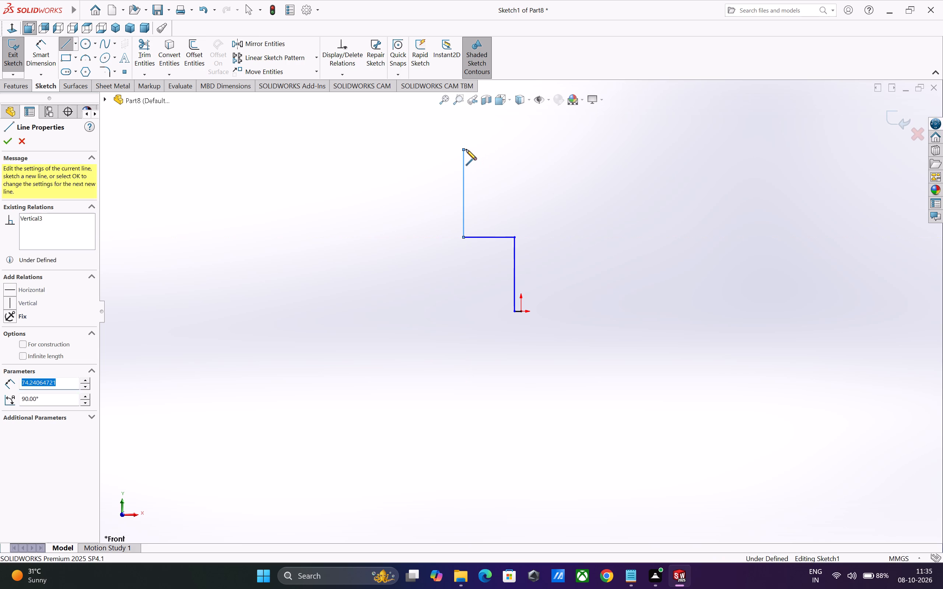
{"action": "left_click", "coordinate": [473, 150]}
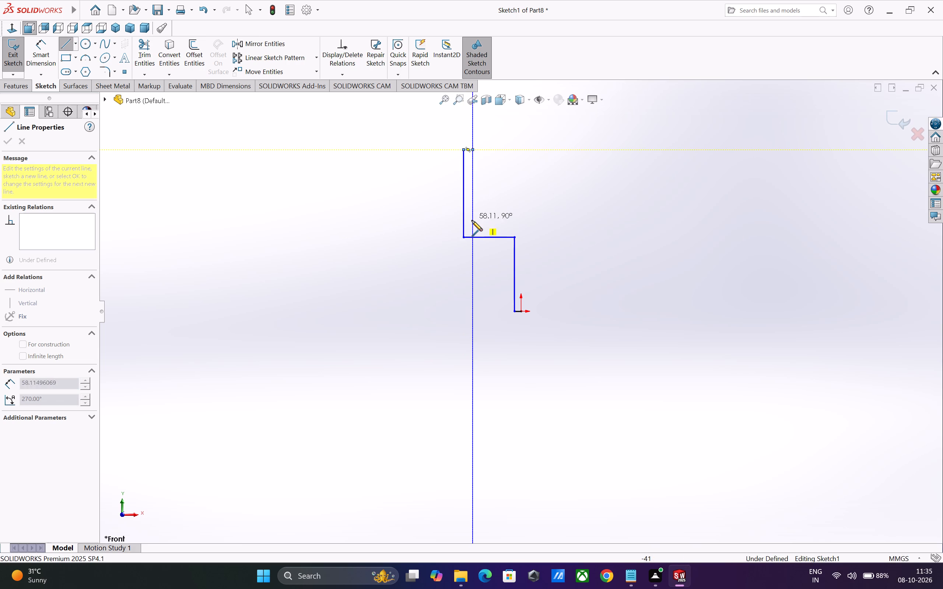
{"action": "left_click", "coordinate": [472, 225]}
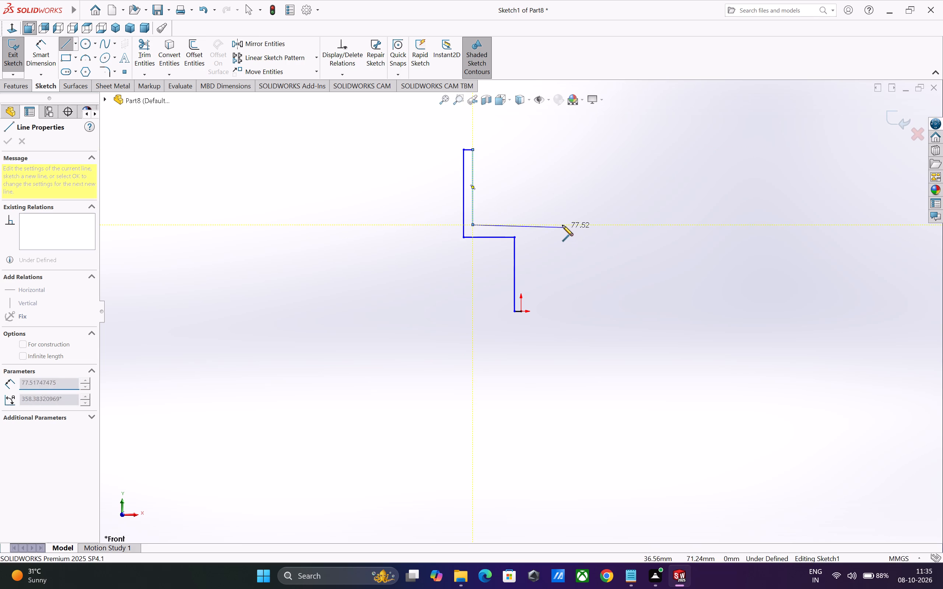
Continue the outline with an inner base about 77 mm wide, a right arm about 74 mm high, and the stem's right side, closing at the origin.
{"action": "left_click", "coordinate": [564, 225]}
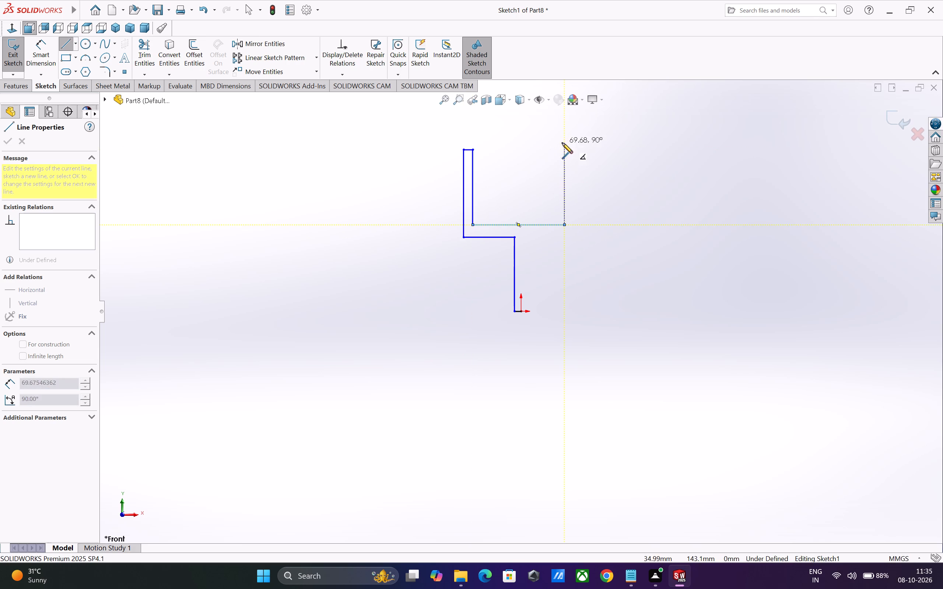
{"action": "left_click", "coordinate": [565, 148]}
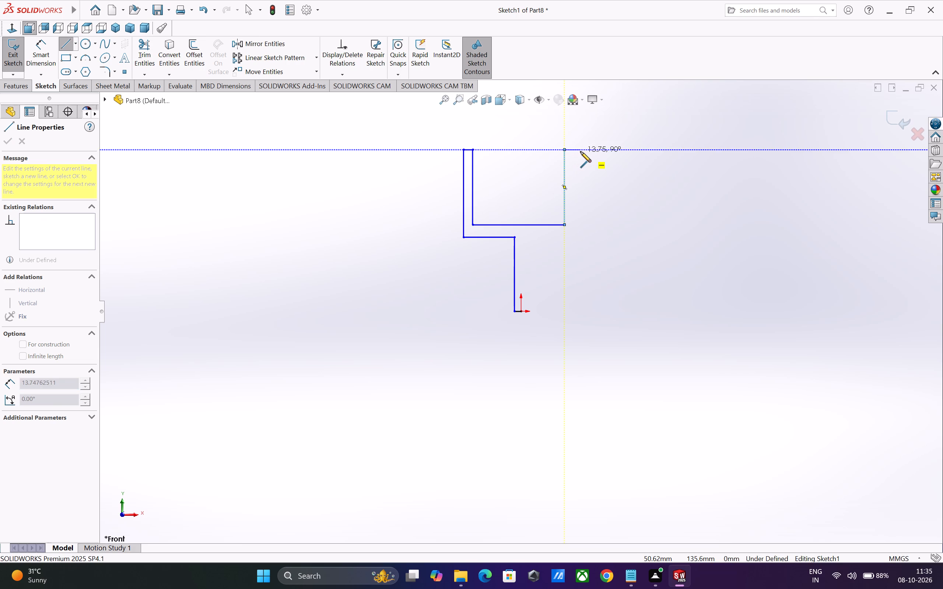
{"action": "left_click", "coordinate": [580, 151]}
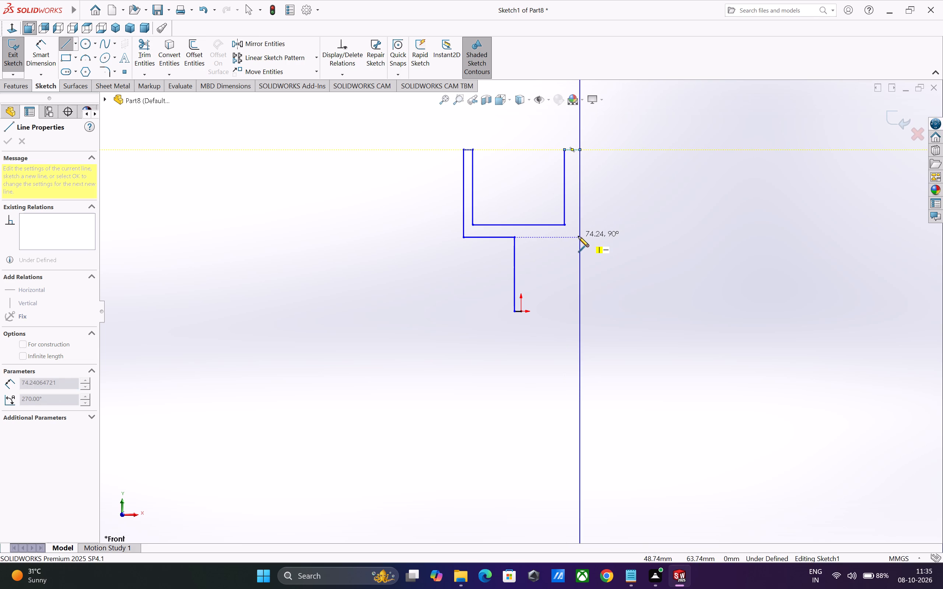
{"action": "left_click", "coordinate": [578, 236]}
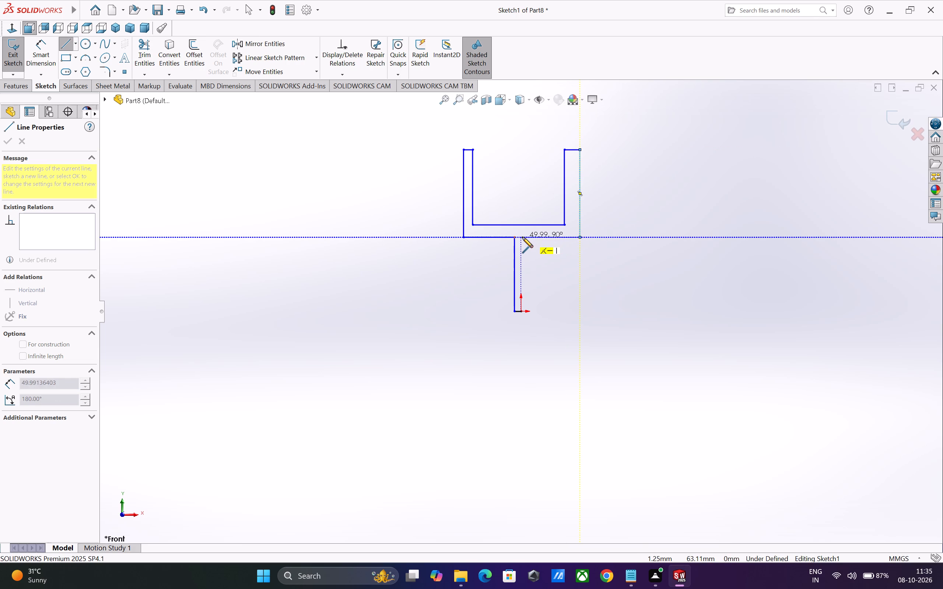
{"action": "left_click", "coordinate": [522, 237]}
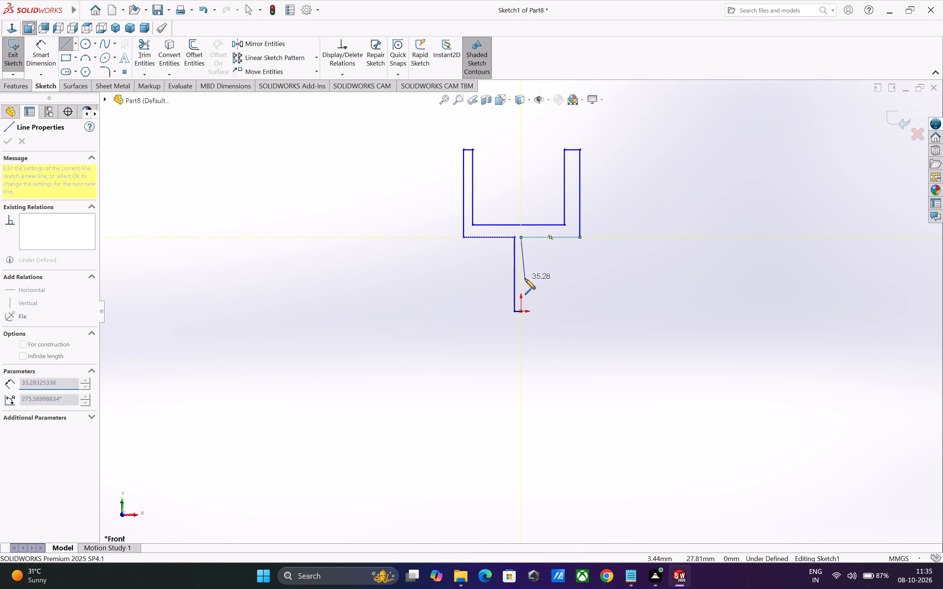
{"action": "key", "text": "ctrl+z"}
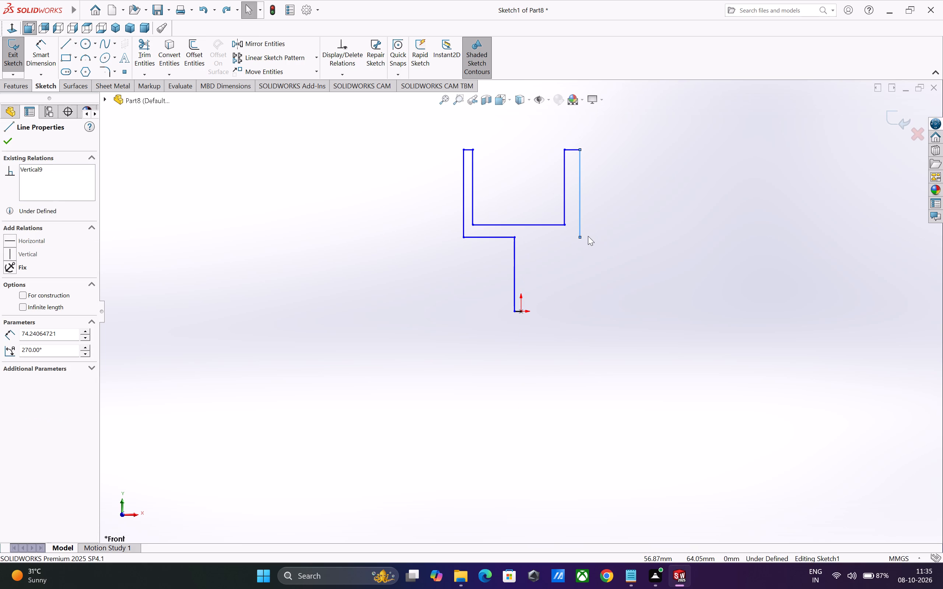
{"action": "key", "text": "l"}
{"action": "left_click", "coordinate": [580, 238]}
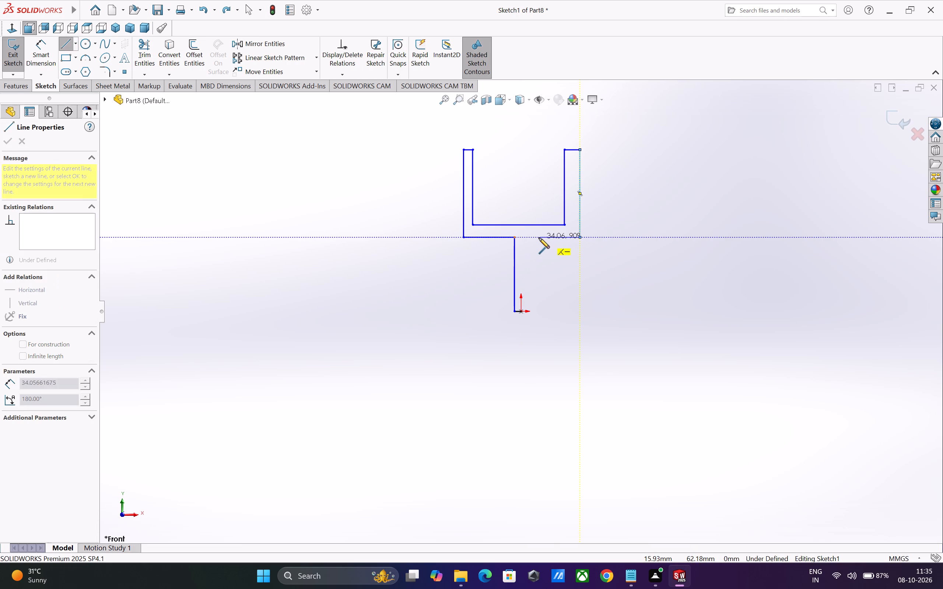
{"action": "left_click", "coordinate": [532, 238]}
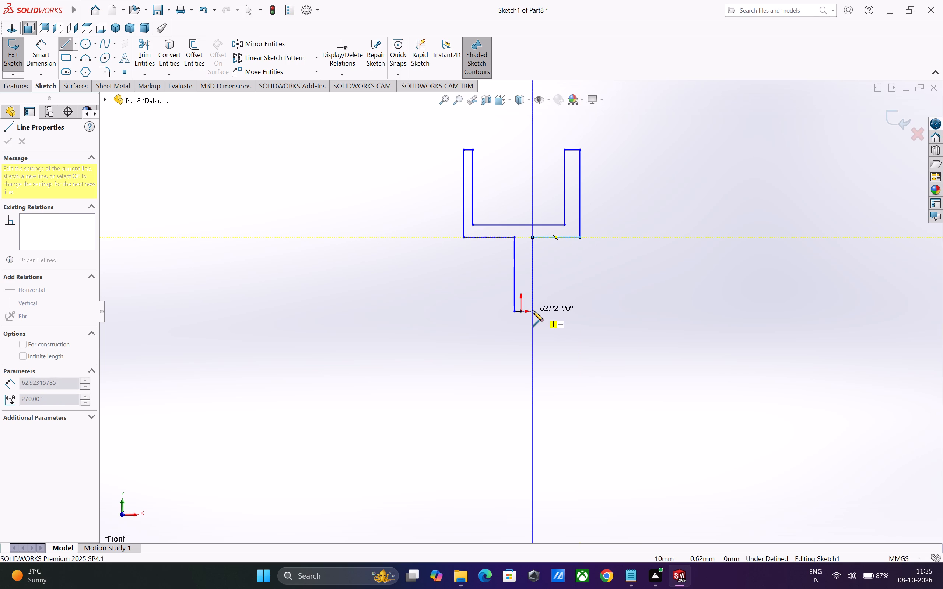
{"action": "left_click", "coordinate": [533, 311]}
{"action": "left_click", "coordinate": [520, 311]}
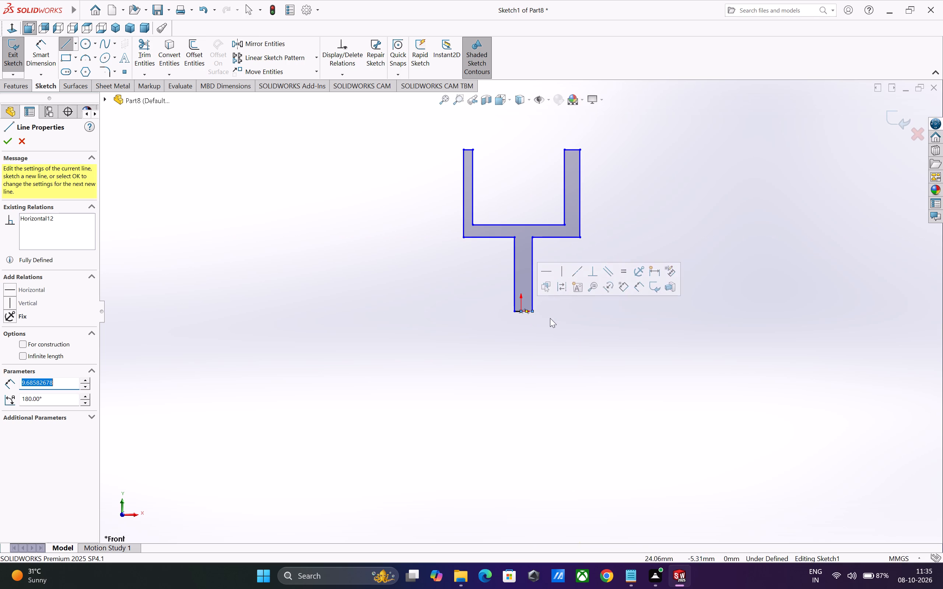
{"action": "key", "text": "Escape"}
{"action": "key", "text": "Escape"}
Dimension the width between the stem's two vertical lines as 8 mm.
{"action": "scroll", "coordinate": [540, 310], "scroll_direction": "down", "scroll_amount": 6}
{"action": "scroll", "coordinate": [525, 326], "scroll_direction": "up", "scroll_amount": 3}
{"action": "scroll", "coordinate": [452, 232], "scroll_direction": "up", "scroll_amount": 2}
{"action": "scroll", "coordinate": [516, 298], "scroll_direction": "down", "scroll_amount": 1}
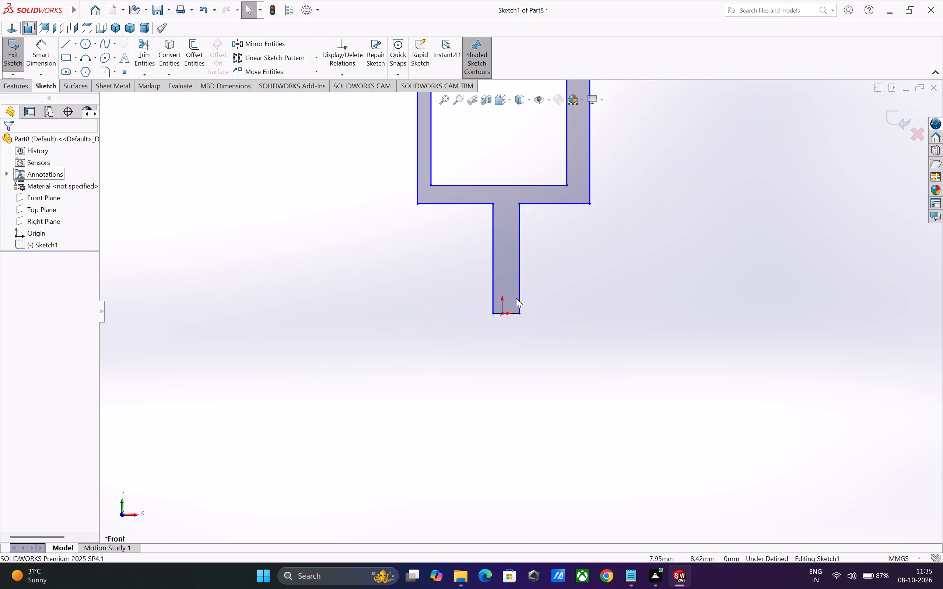
{"action": "scroll", "coordinate": [511, 292], "scroll_direction": "down", "scroll_amount": 1}
{"action": "left_click_drag", "start_coordinate": [37, 47], "coordinate": [41, 49]}
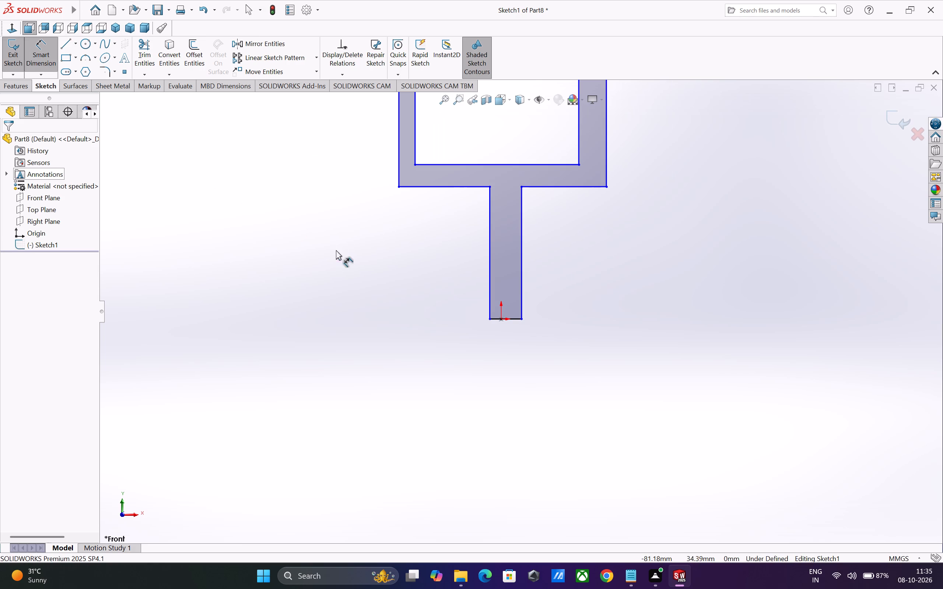
{"action": "scroll", "coordinate": [344, 255], "scroll_direction": "down", "scroll_amount": 3}
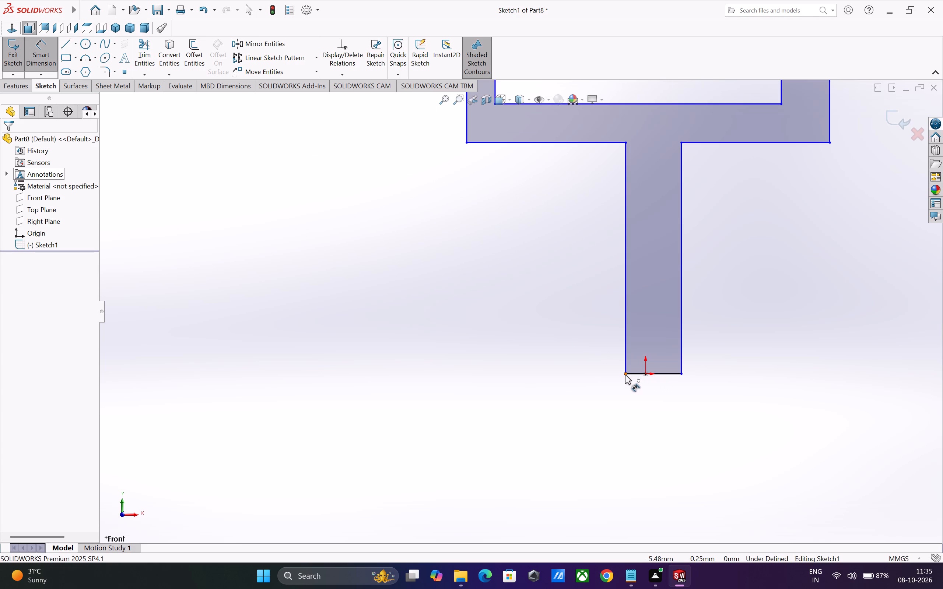
{"action": "left_click", "coordinate": [625, 366]}
{"action": "left_click", "coordinate": [681, 364]}
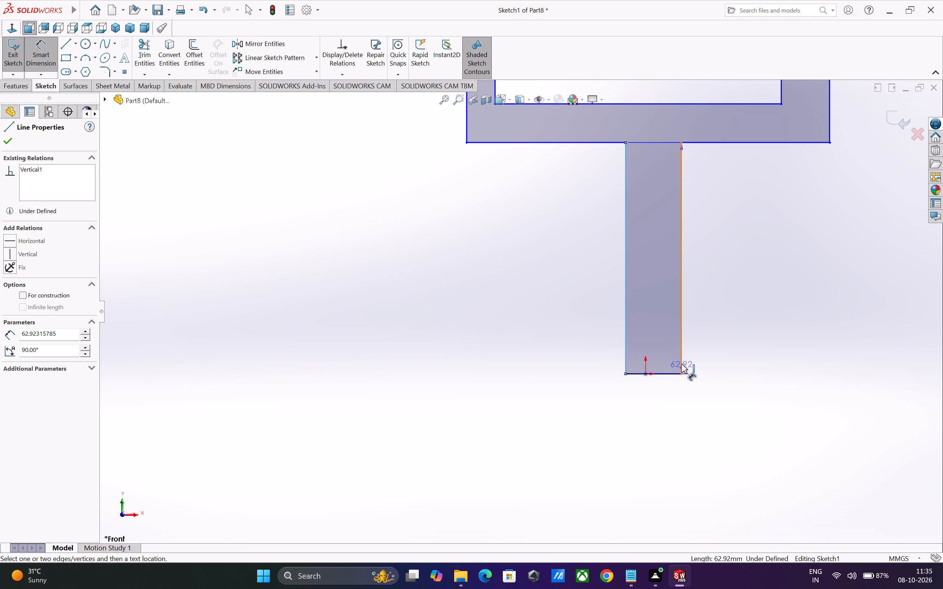
{"action": "left_click", "coordinate": [648, 396]}
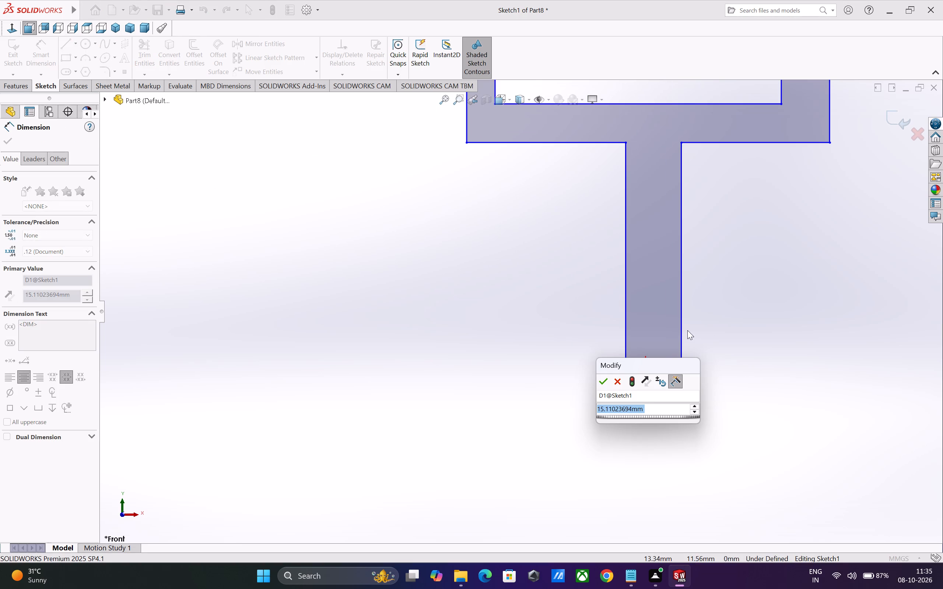
{"action": "key", "text": "8"}
{"action": "key", "text": "Return"}
Dimension the overall height from the stem's bottom line to the right arm's top edge as 80 mm.
{"action": "scroll", "coordinate": [698, 423], "scroll_direction": "up", "scroll_amount": 1}
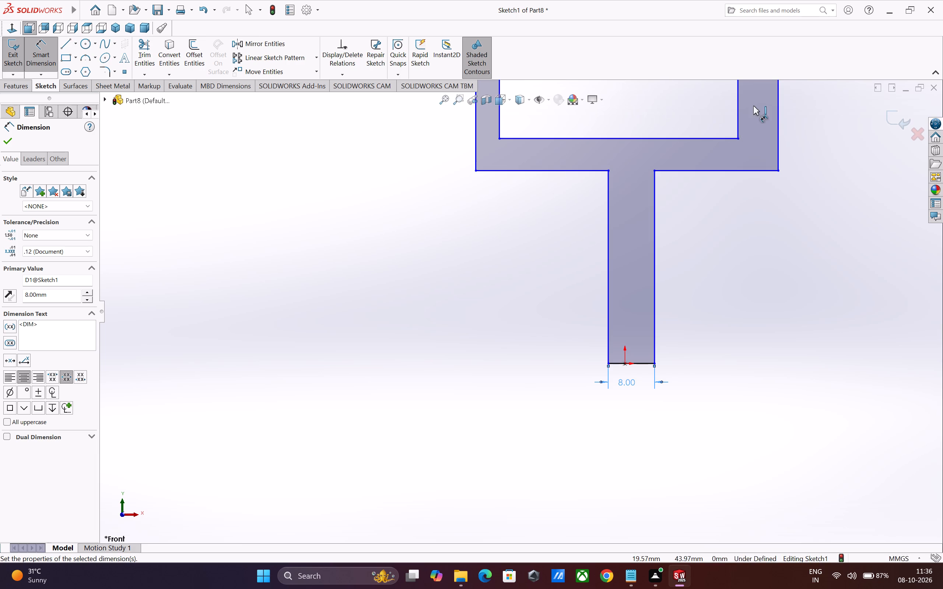
{"action": "scroll", "coordinate": [716, 211], "scroll_direction": "up", "scroll_amount": 4}
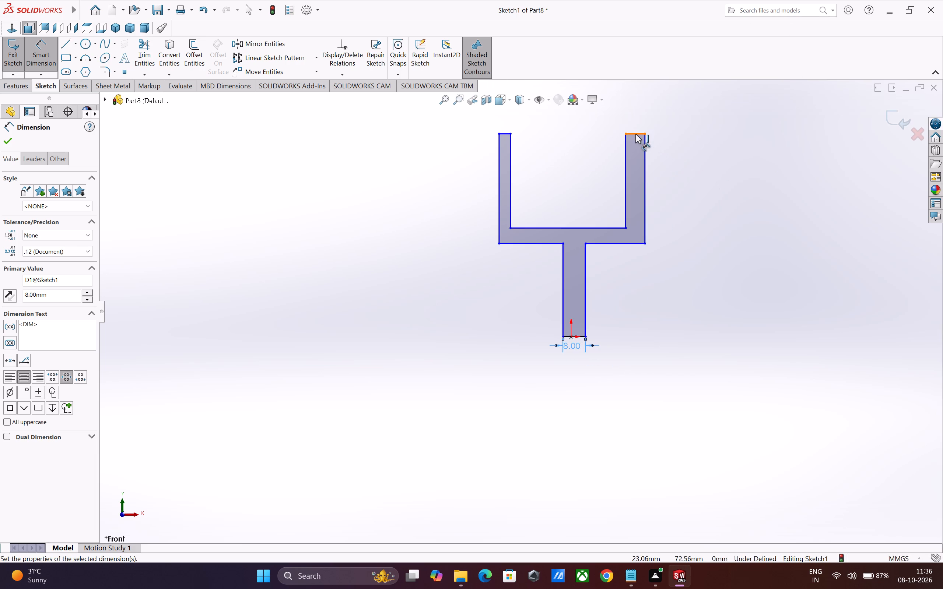
{"action": "left_click", "coordinate": [635, 134]}
{"action": "left_click", "coordinate": [574, 337]}
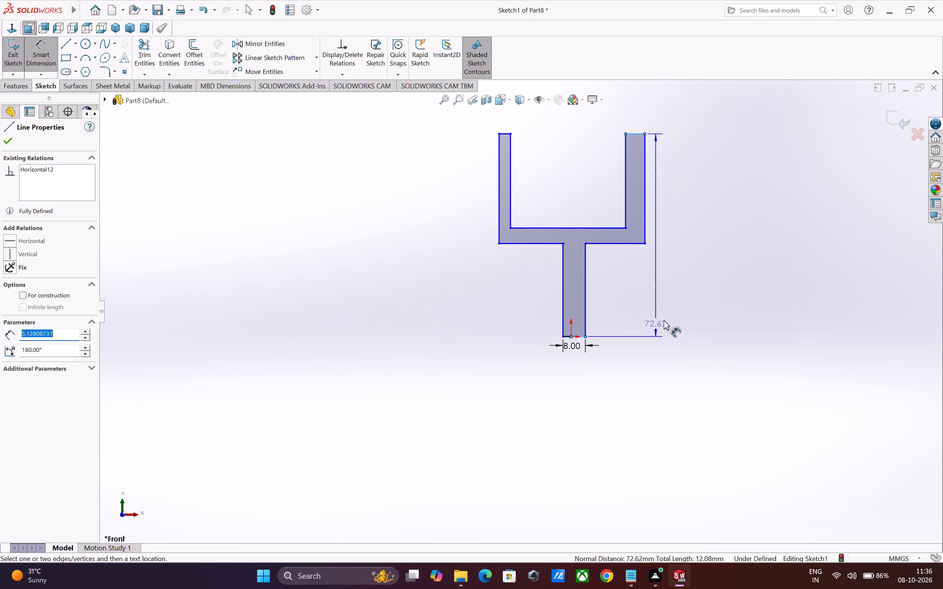
{"action": "left_click", "coordinate": [692, 295]}
{"action": "key", "text": "8"}
{"action": "key", "text": "0"}
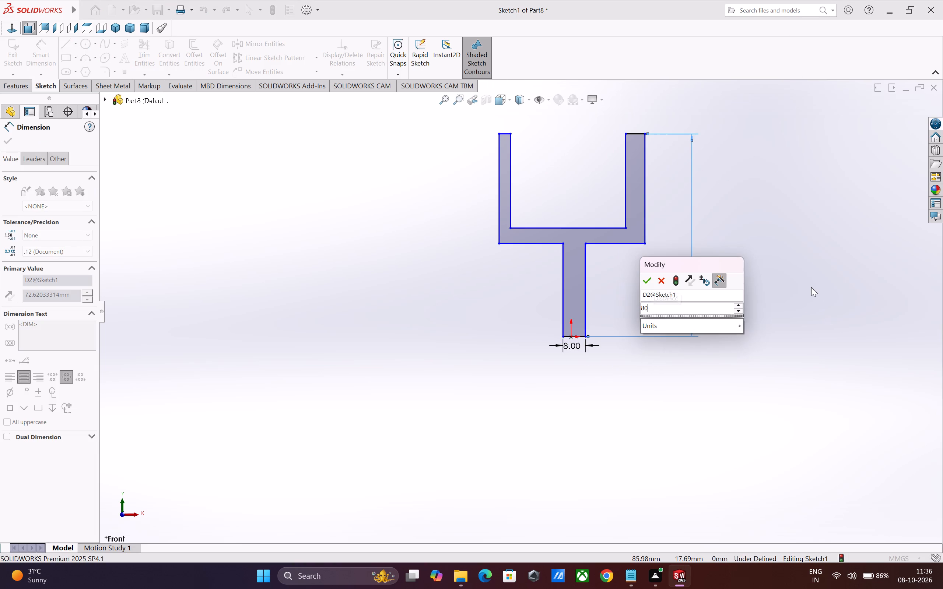
{"action": "key", "text": "Return"}
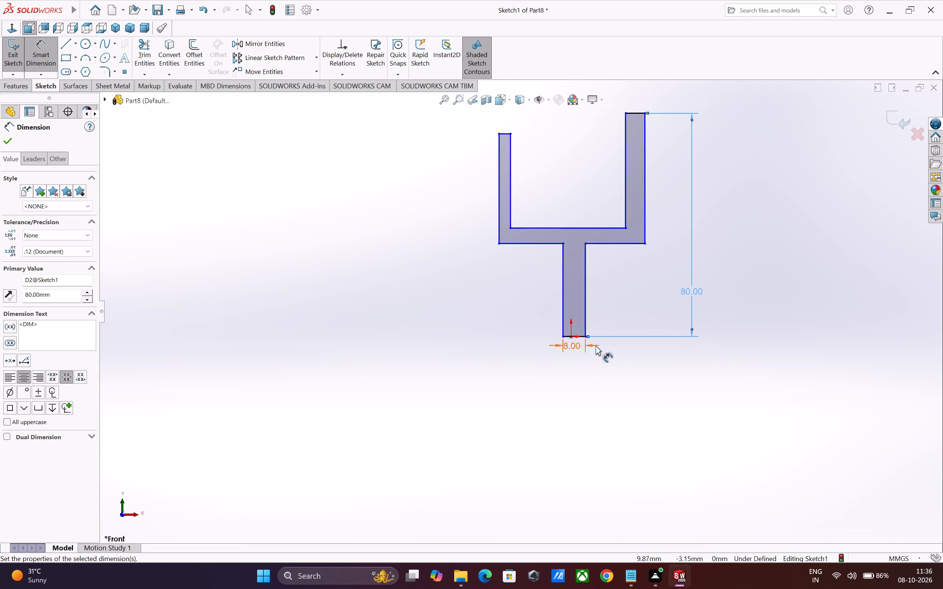
Dimension the height from the stem's bottom line to the left arm's top edge as 80 mm, placed outside the profile.
{"action": "scroll", "coordinate": [596, 345], "scroll_direction": "up", "scroll_amount": 2}
{"action": "scroll", "coordinate": [534, 207], "scroll_direction": "down", "scroll_amount": 1}
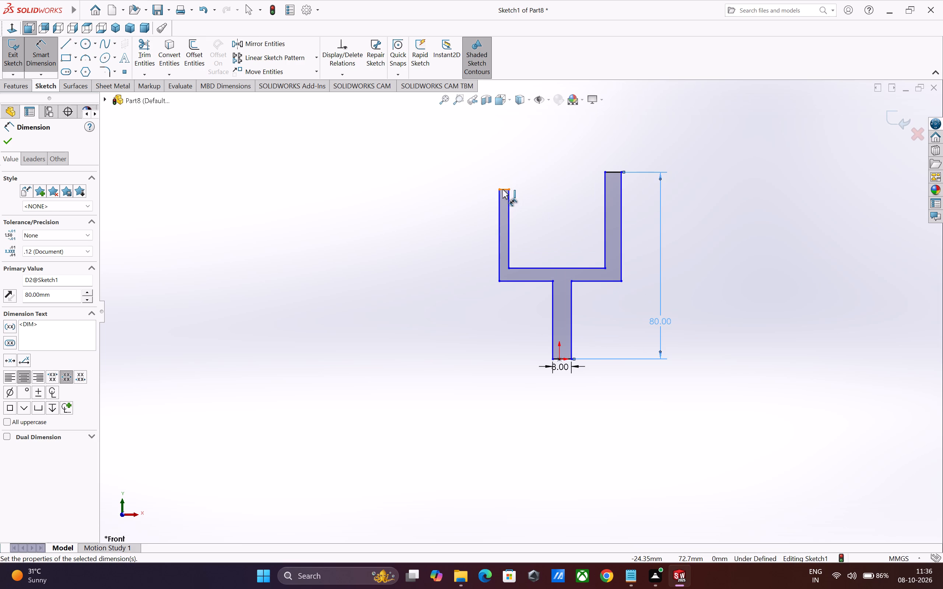
{"action": "left_click", "coordinate": [503, 189]}
{"action": "scroll", "coordinate": [561, 355], "scroll_direction": "down", "scroll_amount": 3}
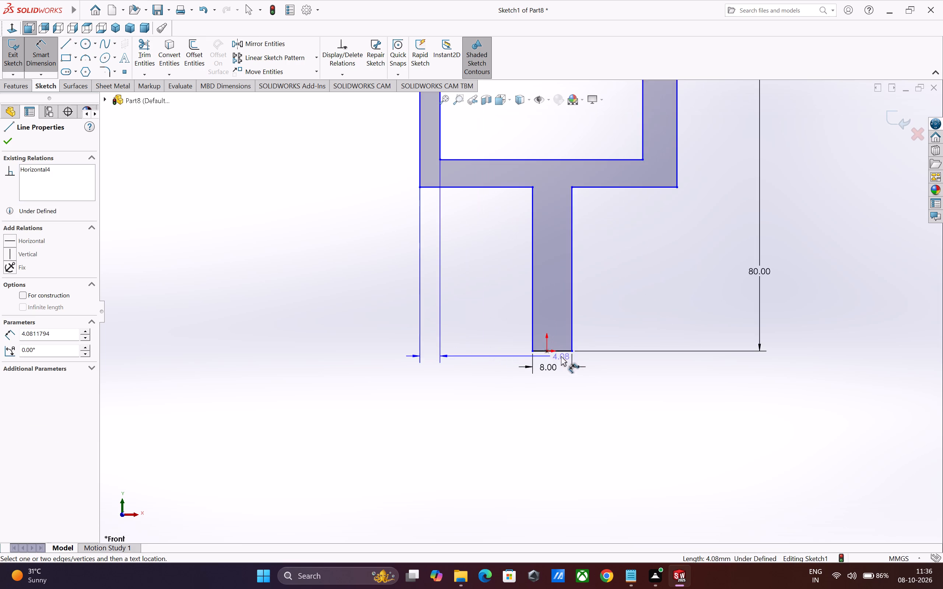
{"action": "scroll", "coordinate": [561, 356], "scroll_direction": "down", "scroll_amount": 4}
{"action": "left_click", "coordinate": [548, 339]}
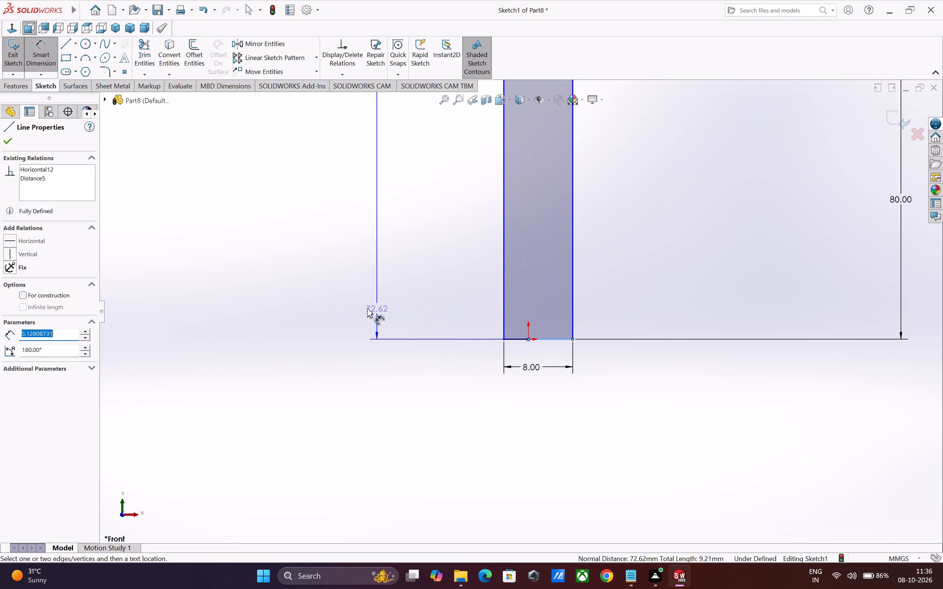
{"action": "left_click_drag", "start_coordinate": [356, 308], "coordinate": [329, 304]}
{"action": "scroll", "coordinate": [350, 311], "scroll_direction": "up", "scroll_amount": 3}
{"action": "key", "text": "8"}
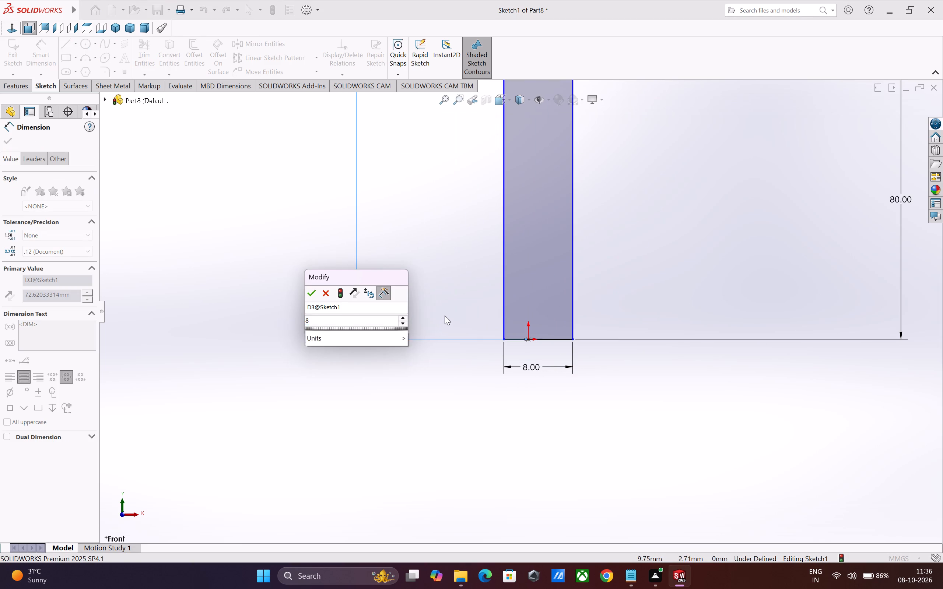
{"action": "key", "text": "0"}
{"action": "key", "text": "Return"}
{"action": "scroll", "coordinate": [445, 315], "scroll_direction": "up", "scroll_amount": 6}
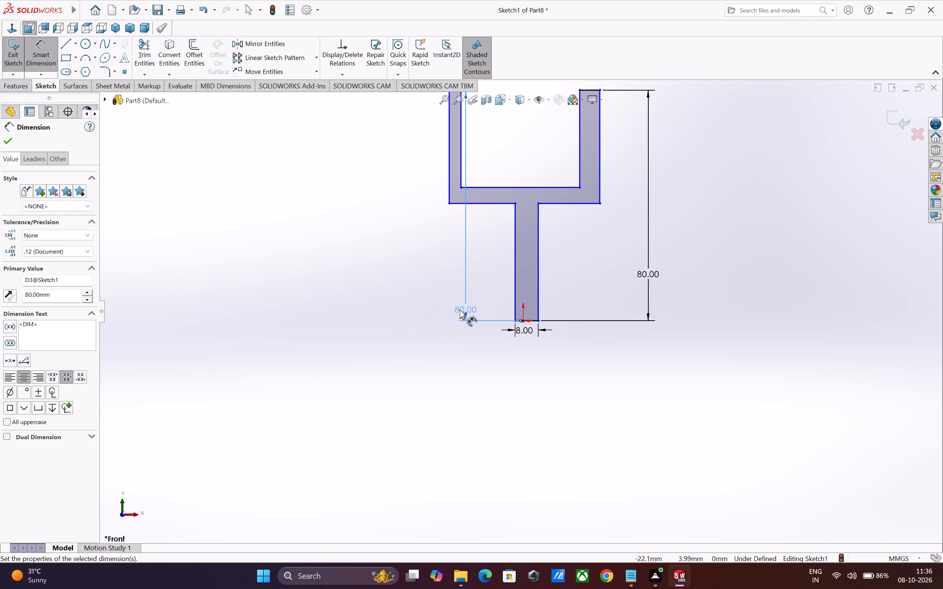
{"action": "left_click_drag", "start_coordinate": [460, 310], "coordinate": [397, 289]}
Dimension the right arm's outer height, from its top edge down to the crossbar's lower edge, as 48 mm.
{"action": "scroll", "coordinate": [413, 292], "scroll_direction": "up", "scroll_amount": 4}
{"action": "scroll", "coordinate": [540, 215], "scroll_direction": "down", "scroll_amount": 1}
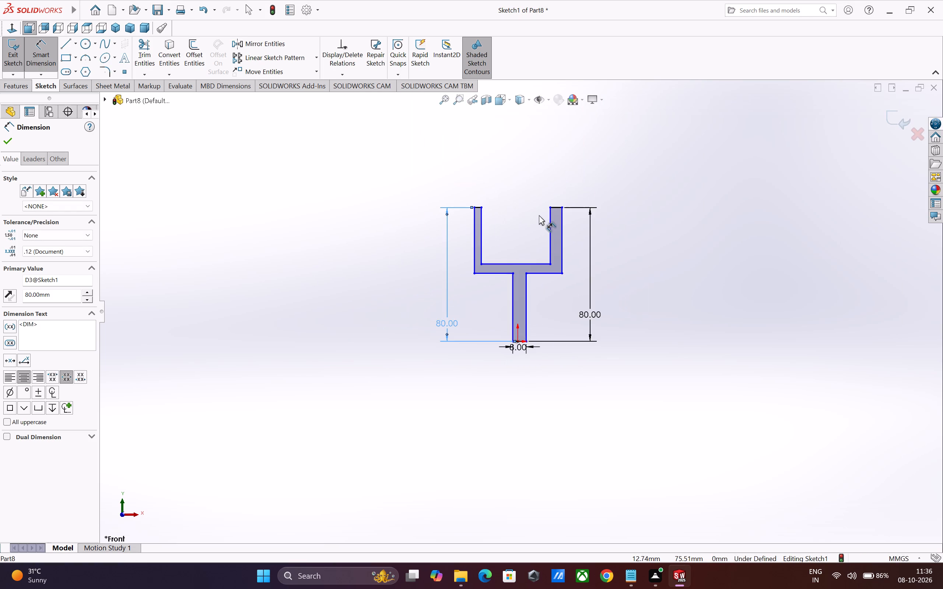
{"action": "scroll", "coordinate": [541, 236], "scroll_direction": "down", "scroll_amount": 2}
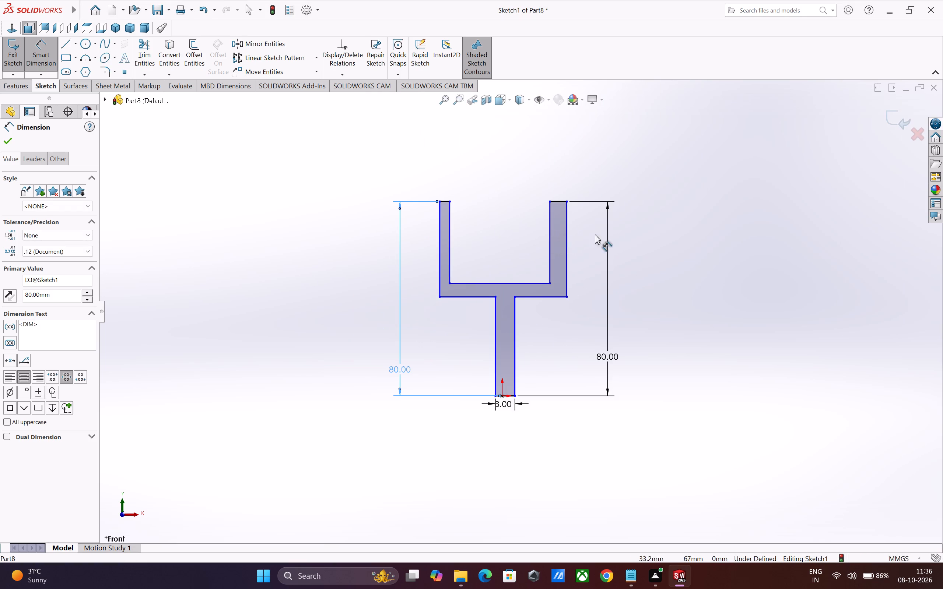
{"action": "scroll", "coordinate": [634, 223], "scroll_direction": "down", "scroll_amount": 1}
{"action": "left_click", "coordinate": [538, 201]}
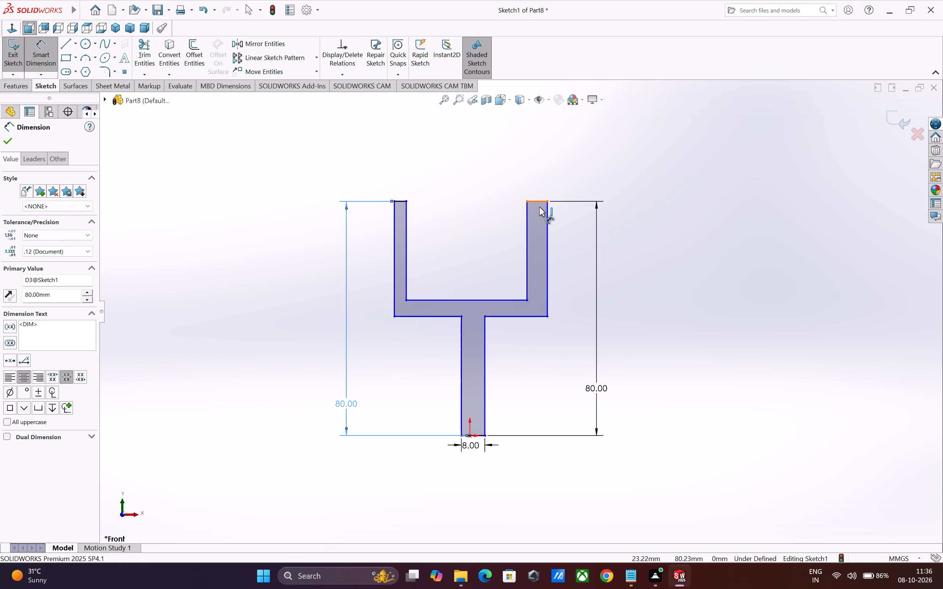
{"action": "left_click", "coordinate": [535, 317]}
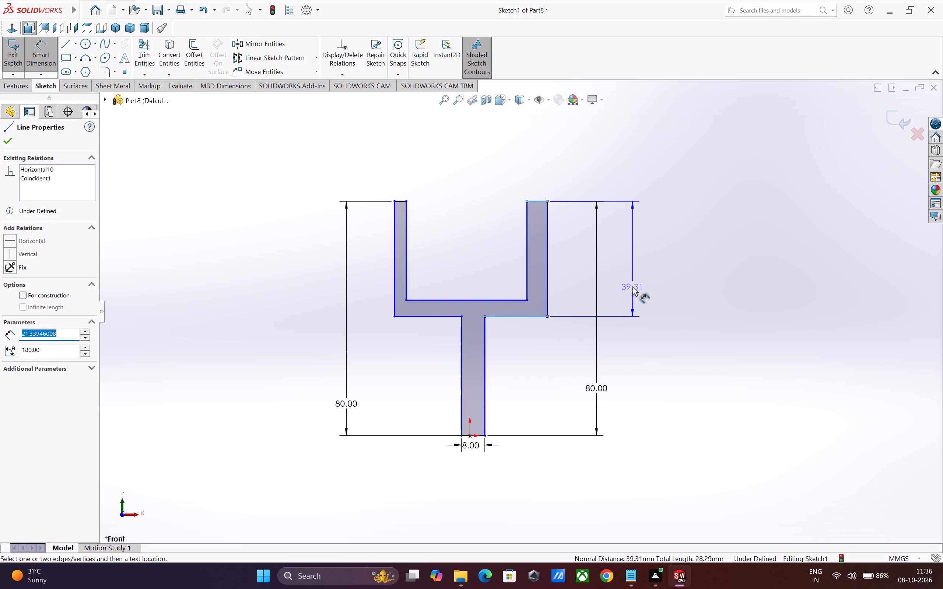
{"action": "left_click", "coordinate": [632, 286]}
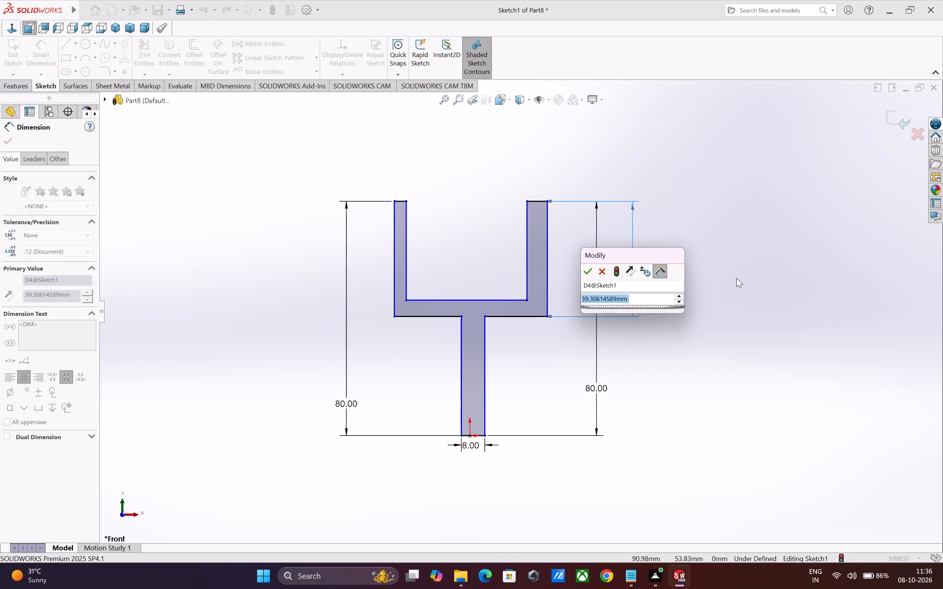
{"action": "key", "text": "4"}
{"action": "key", "text": "8"}
{"action": "key", "text": "Return"}
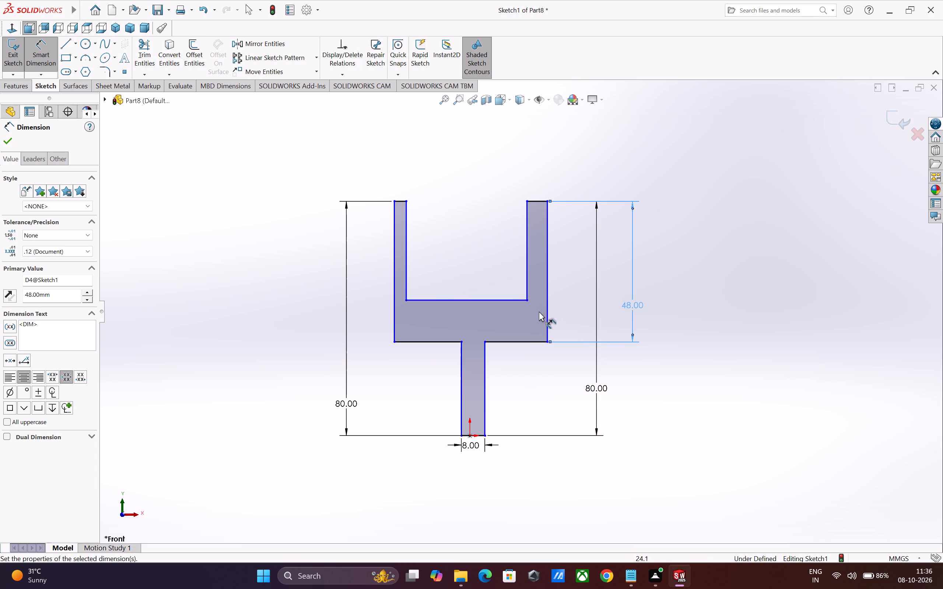
Dimension the crossbar's thickness between its upper and lower edges as 8 mm.
{"action": "left_click", "coordinate": [519, 301]}
{"action": "left_click", "coordinate": [513, 342]}
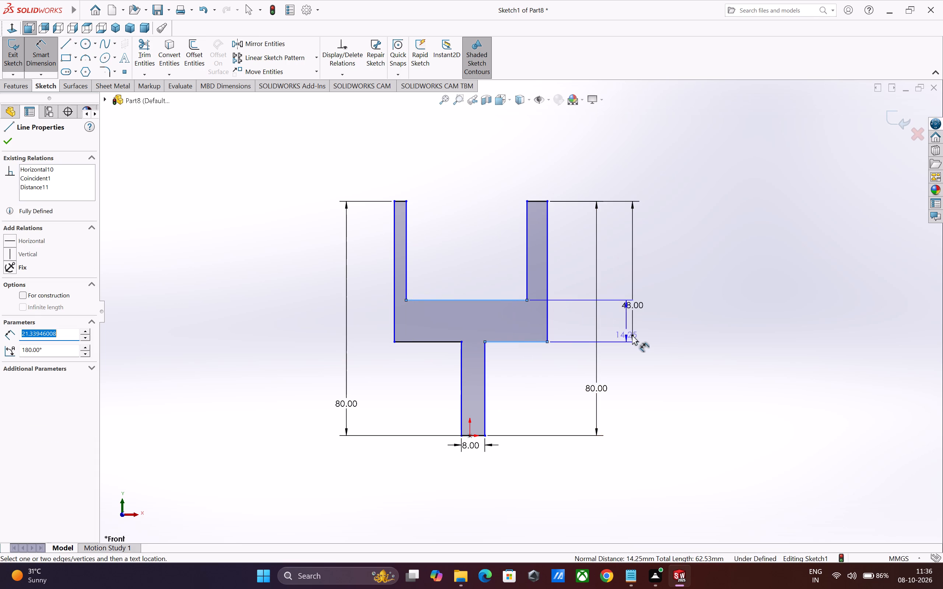
{"action": "left_click", "coordinate": [684, 325]}
{"action": "key", "text": "8"}
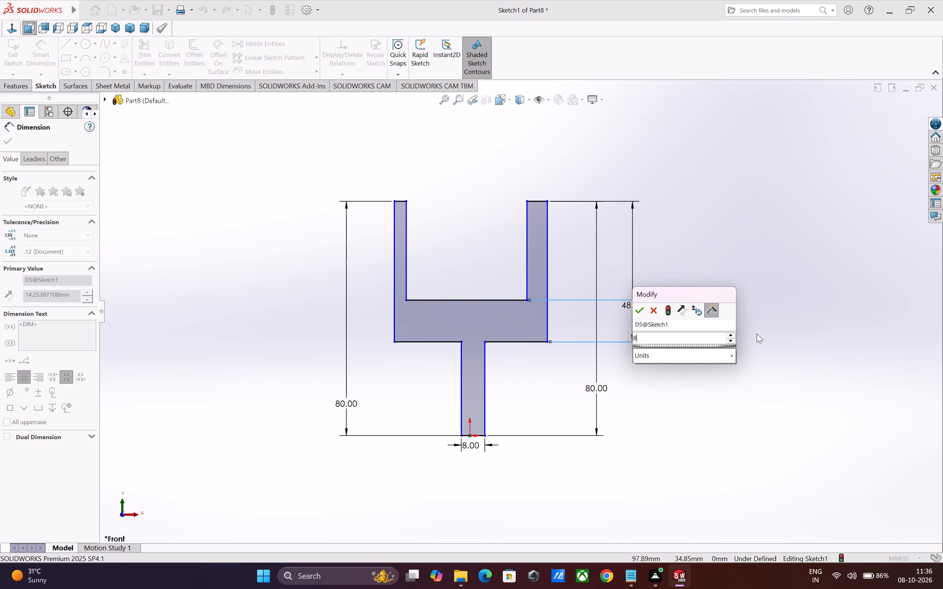
{"action": "key", "text": "Return"}
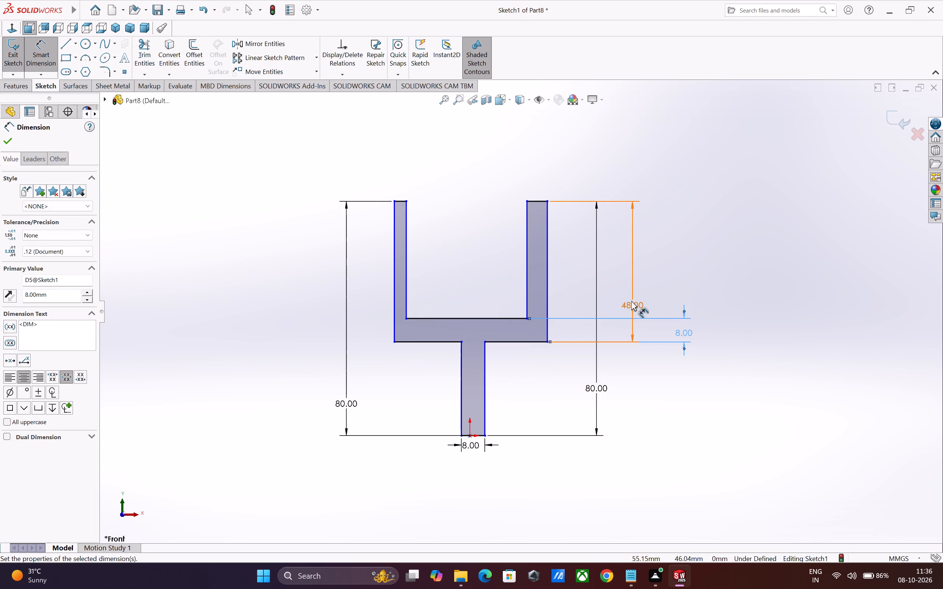
Dimension the right arm's top edge width as 8 mm.
{"action": "left_click", "coordinate": [537, 200]}
{"action": "left_click", "coordinate": [537, 187]}
{"action": "key", "text": "8"}
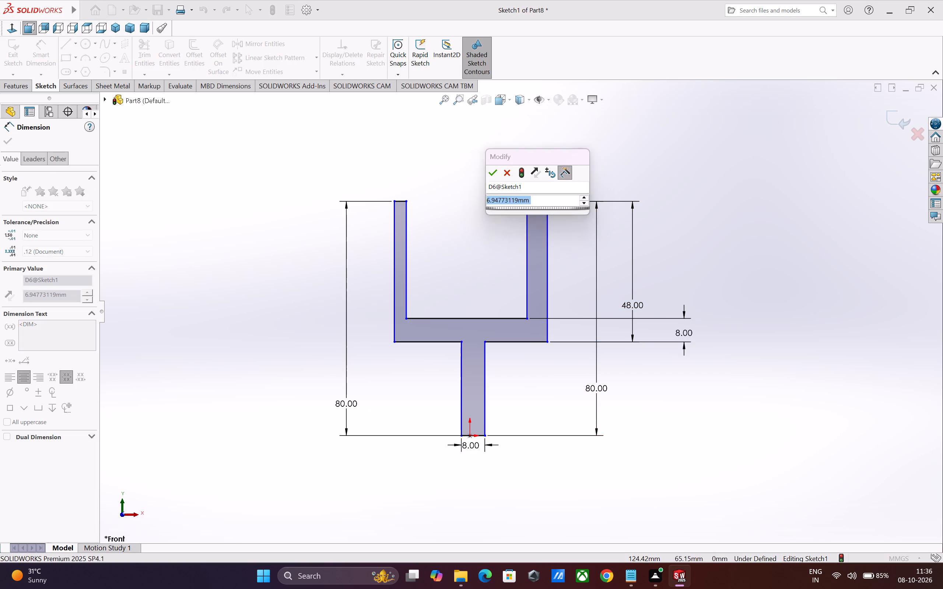
{"action": "key", "text": "Return"}
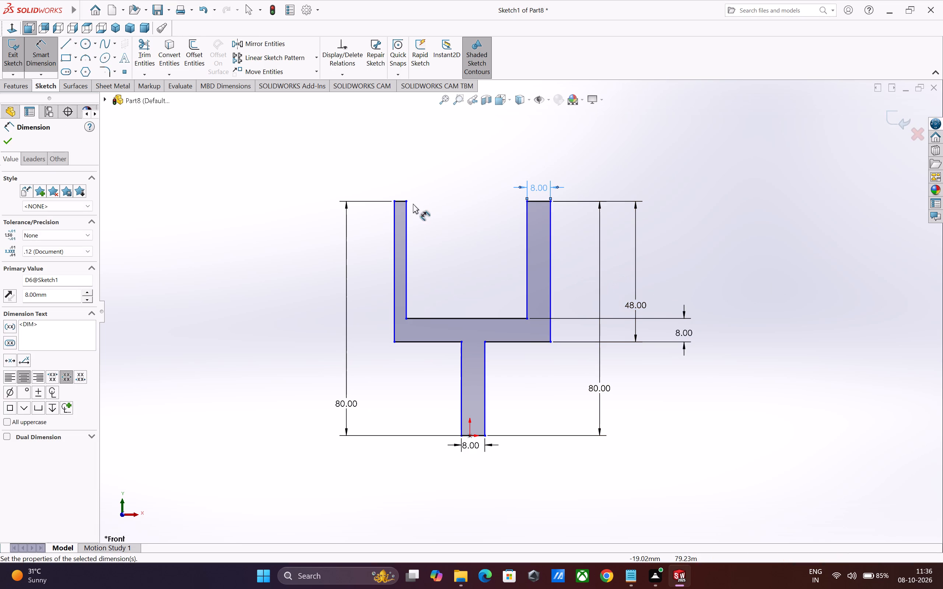
Dimension the left arm's top edge width as 8 mm.
{"action": "left_click", "coordinate": [399, 200]}
{"action": "left_click", "coordinate": [401, 189]}
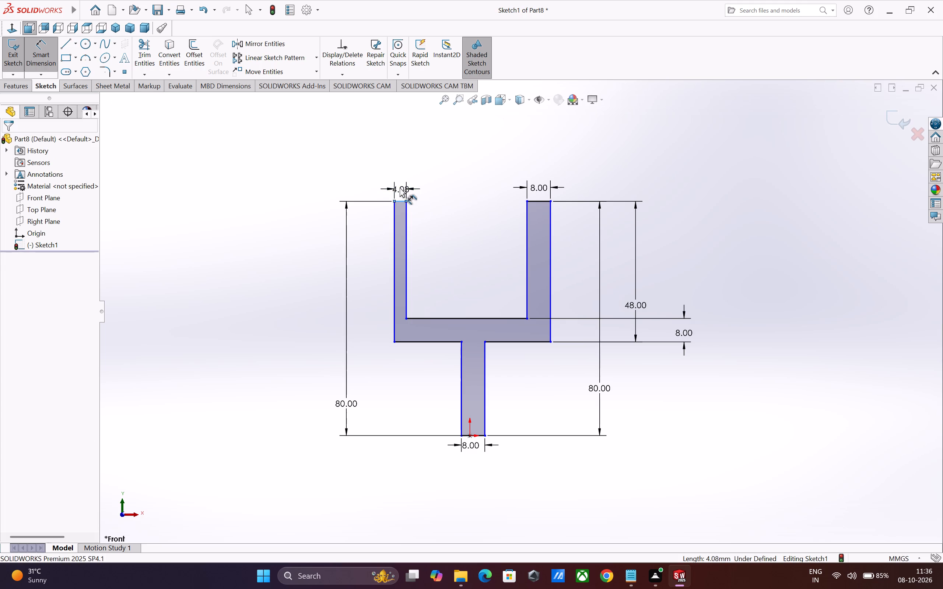
{"action": "key", "text": "8"}
{"action": "key", "text": "Return"}
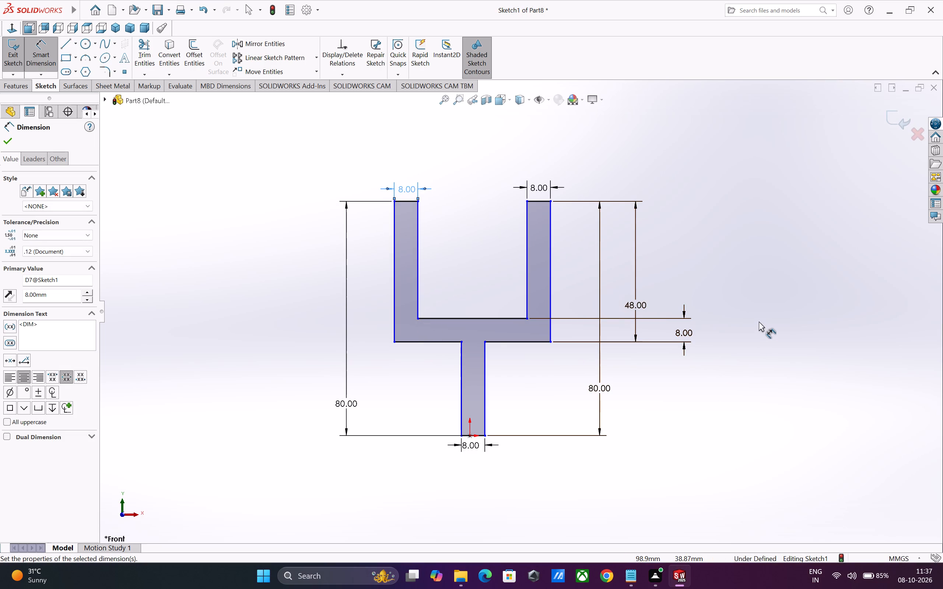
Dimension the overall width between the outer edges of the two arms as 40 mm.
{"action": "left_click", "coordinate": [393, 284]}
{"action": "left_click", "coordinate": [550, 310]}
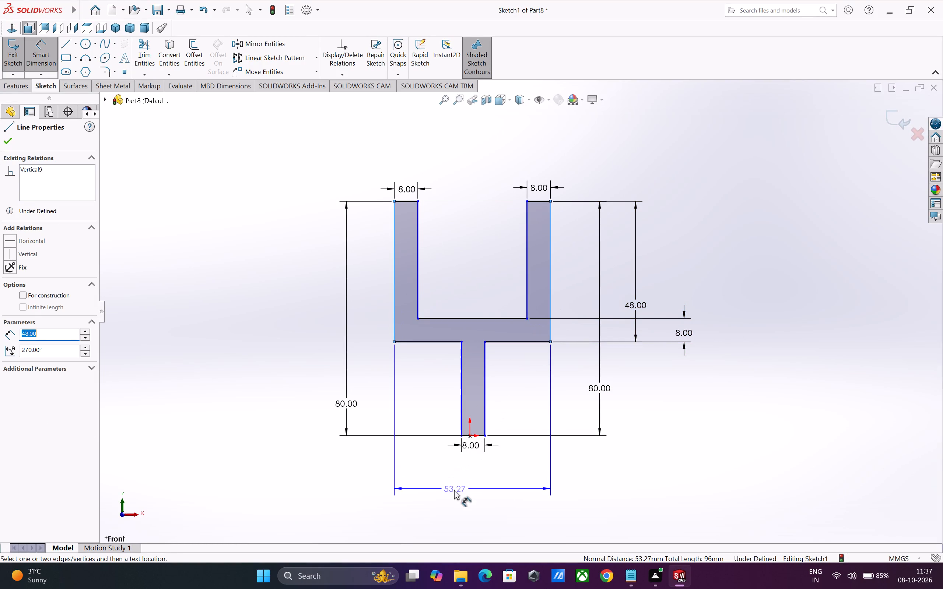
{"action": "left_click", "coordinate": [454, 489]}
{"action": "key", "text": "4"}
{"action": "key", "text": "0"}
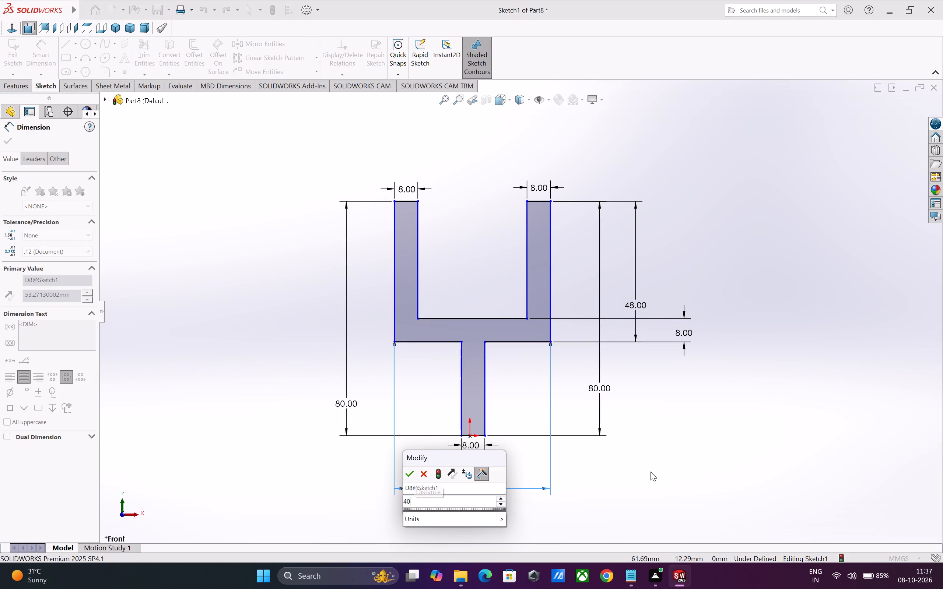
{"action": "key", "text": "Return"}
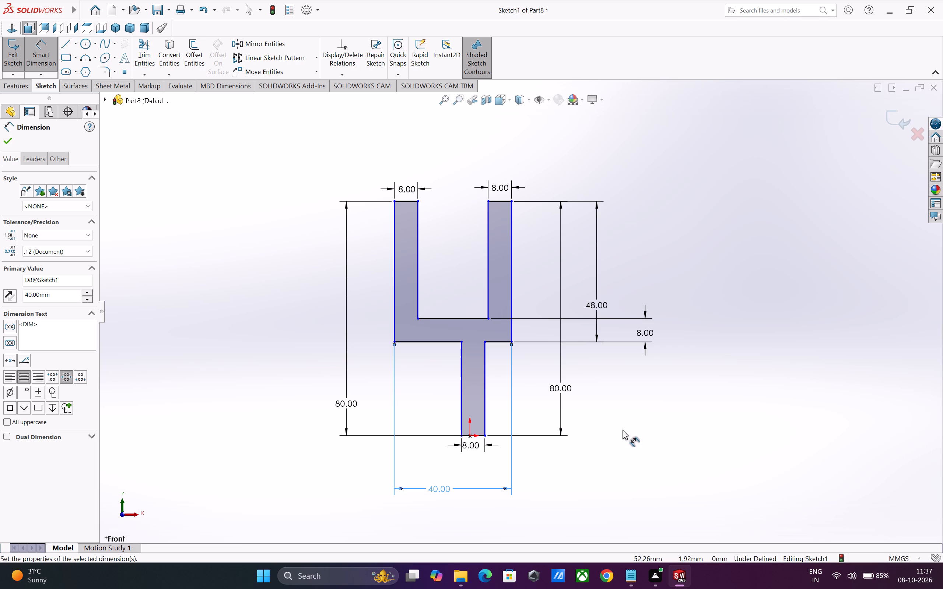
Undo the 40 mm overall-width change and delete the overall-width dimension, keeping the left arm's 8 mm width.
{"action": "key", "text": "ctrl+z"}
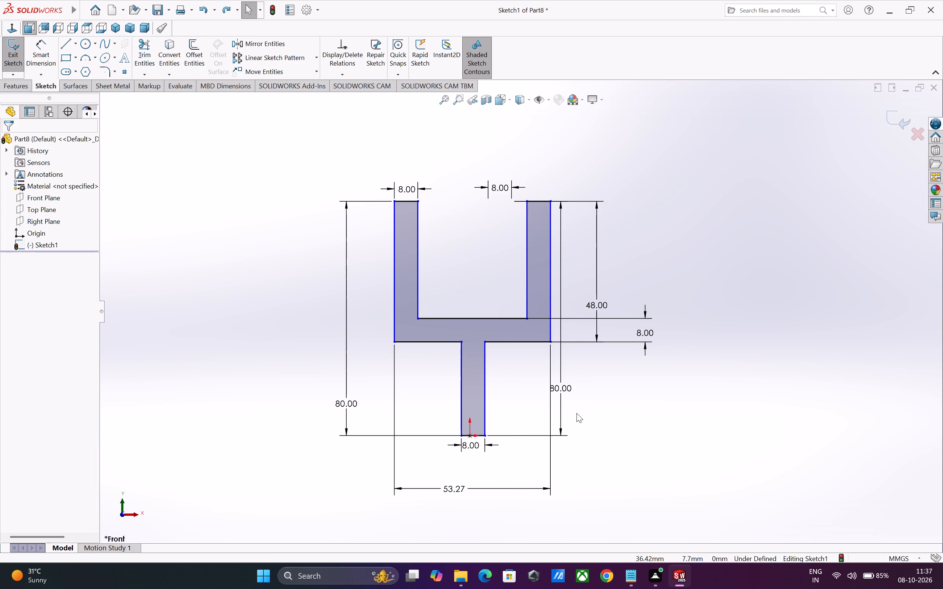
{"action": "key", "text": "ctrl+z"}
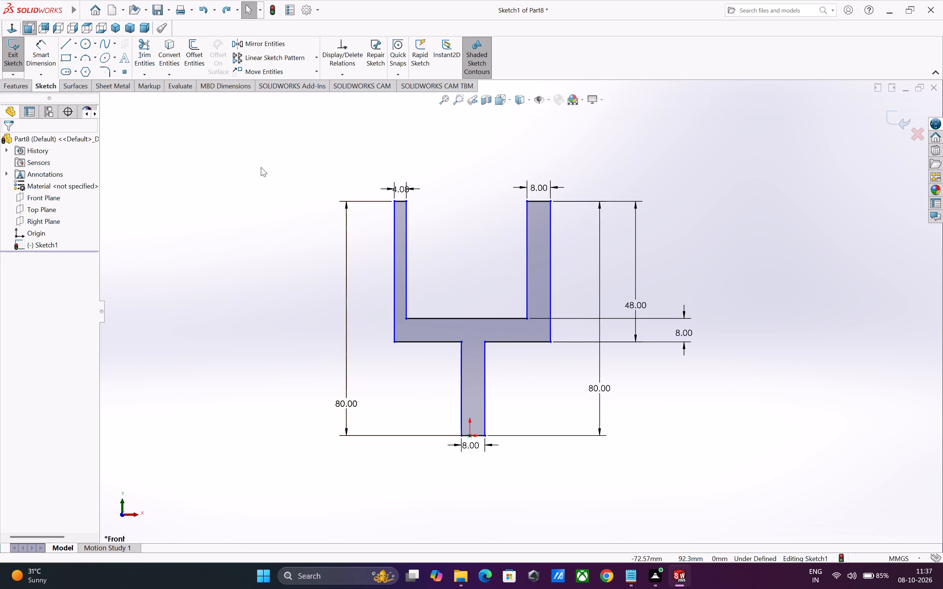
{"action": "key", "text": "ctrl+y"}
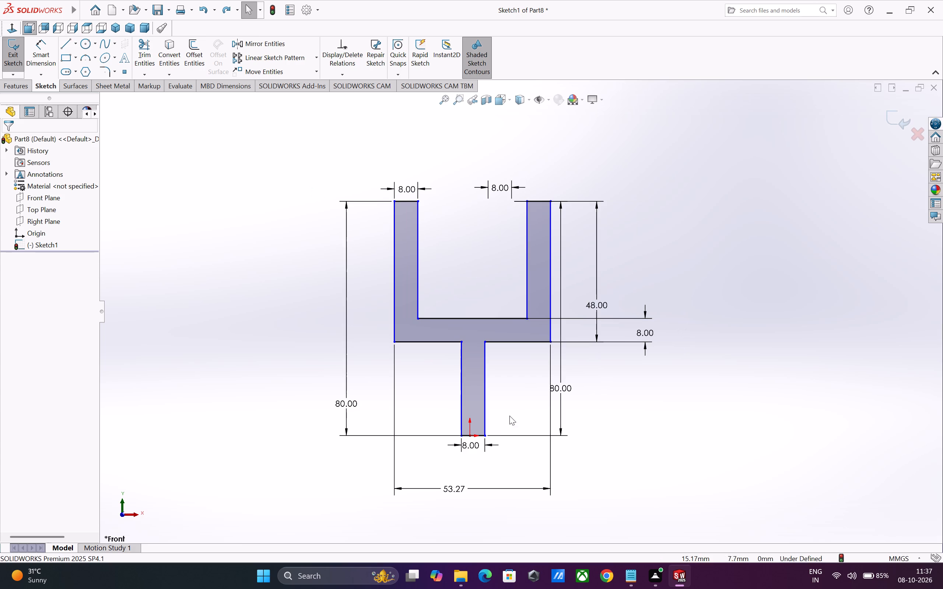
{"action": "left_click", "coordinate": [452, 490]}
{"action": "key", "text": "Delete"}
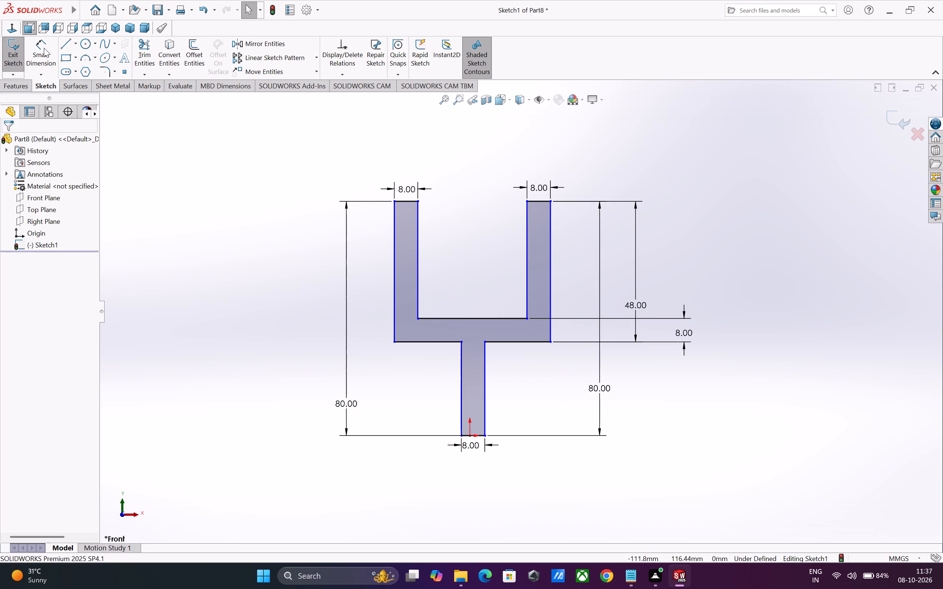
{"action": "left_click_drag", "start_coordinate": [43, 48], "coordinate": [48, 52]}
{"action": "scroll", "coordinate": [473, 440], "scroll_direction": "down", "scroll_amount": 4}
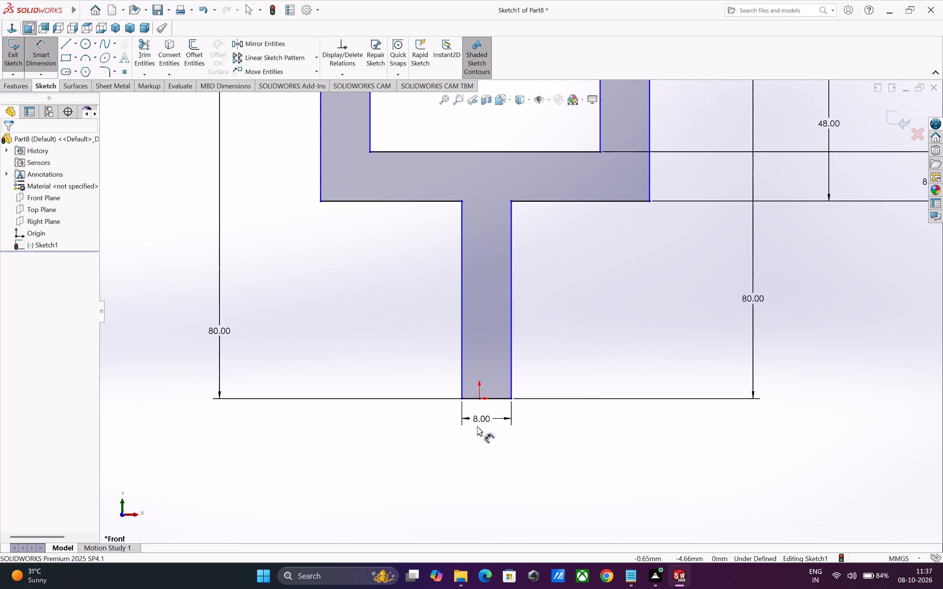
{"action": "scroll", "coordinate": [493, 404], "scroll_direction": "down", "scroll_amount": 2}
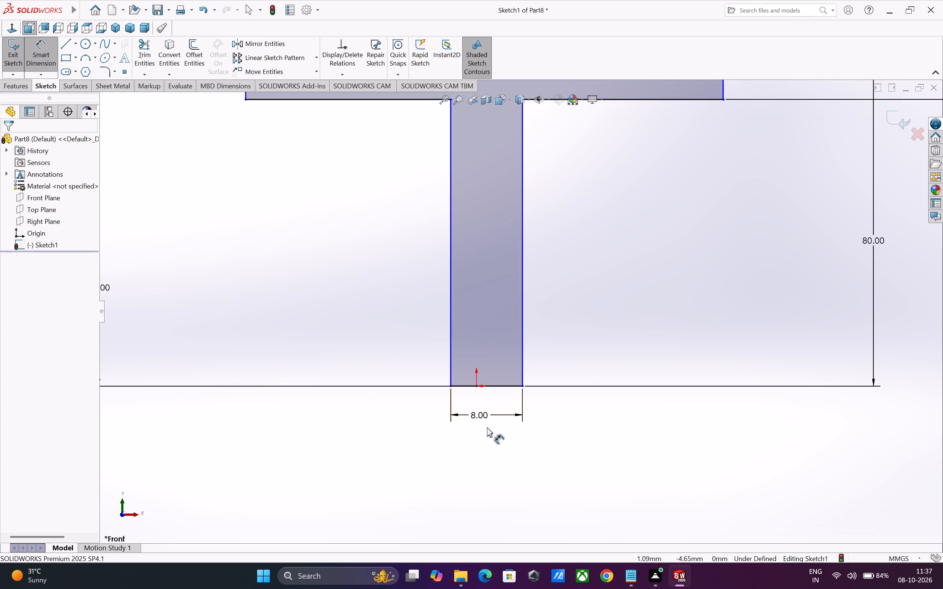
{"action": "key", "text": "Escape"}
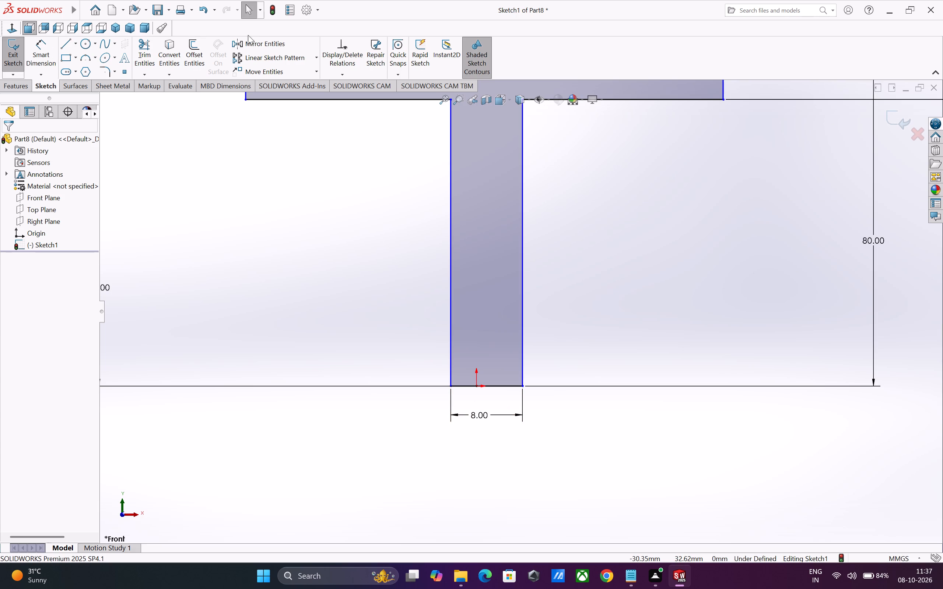
Trim away both segments of the stem's bottom line on either side of the origin.
{"action": "left_click_drag", "start_coordinate": [148, 47], "coordinate": [150, 51]}
{"action": "left_click_drag", "start_coordinate": [483, 318], "coordinate": [489, 396]}
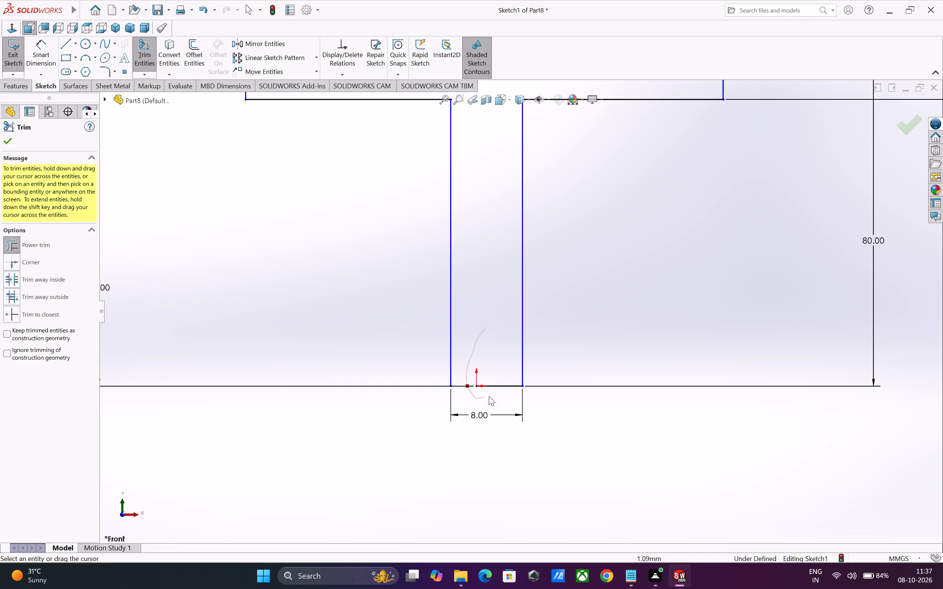
{"action": "left_click_drag", "start_coordinate": [489, 396], "coordinate": [500, 370]}
{"action": "key", "text": "Escape"}
Draw a single horizontal line 8 mm long between the lower ends of the stem's sides to close the profile.
{"action": "left_click_drag", "start_coordinate": [69, 41], "coordinate": [71, 48]}
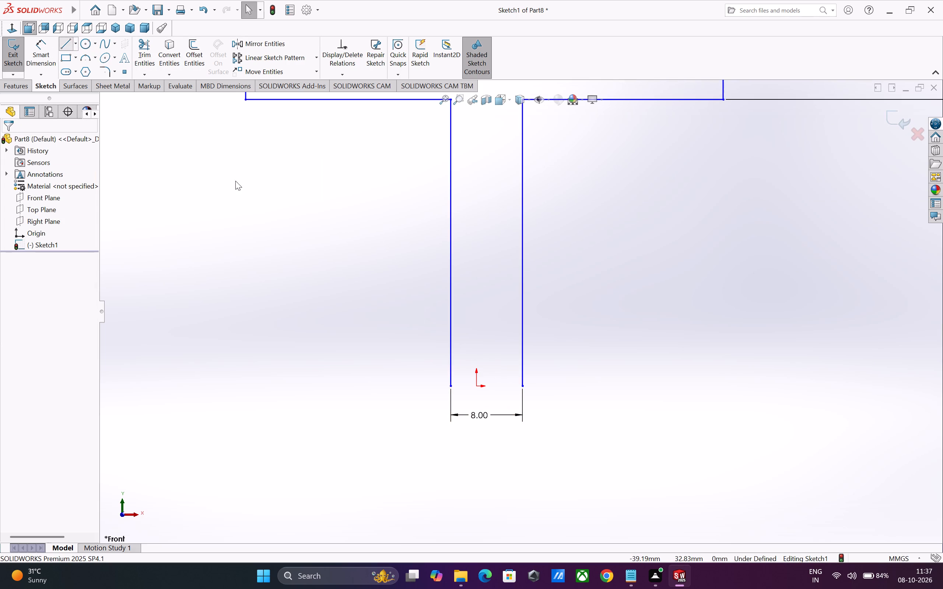
{"action": "left_click", "coordinate": [452, 386]}
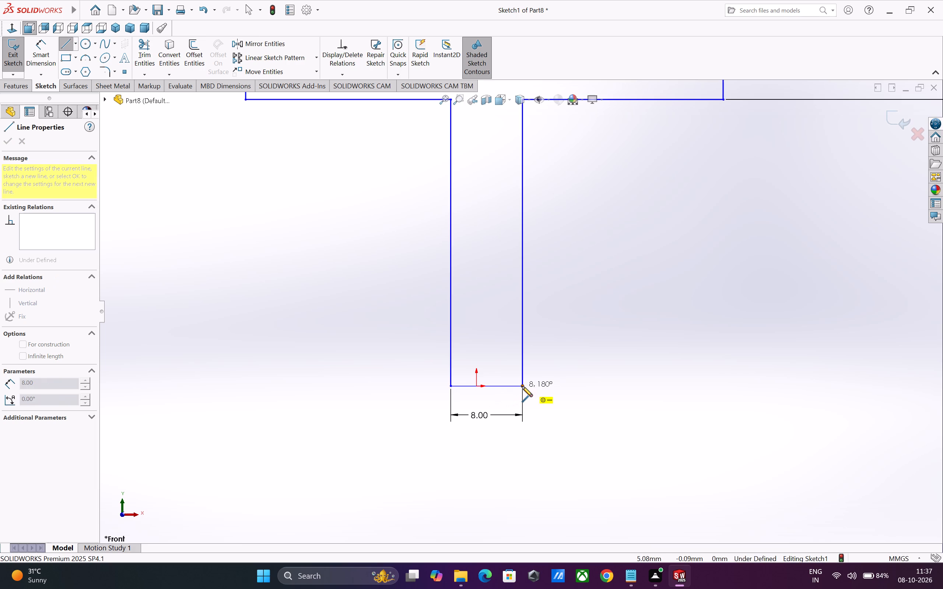
{"action": "left_click", "coordinate": [522, 386]}
{"action": "key", "text": "Escape"}
{"action": "key", "text": "Escape"}
Dimension the horizontal distance from the left arm's outer edge to the midpoint of the stem's bottom line as 20 mm.
{"action": "scroll", "coordinate": [452, 391], "scroll_direction": "up", "scroll_amount": 5}
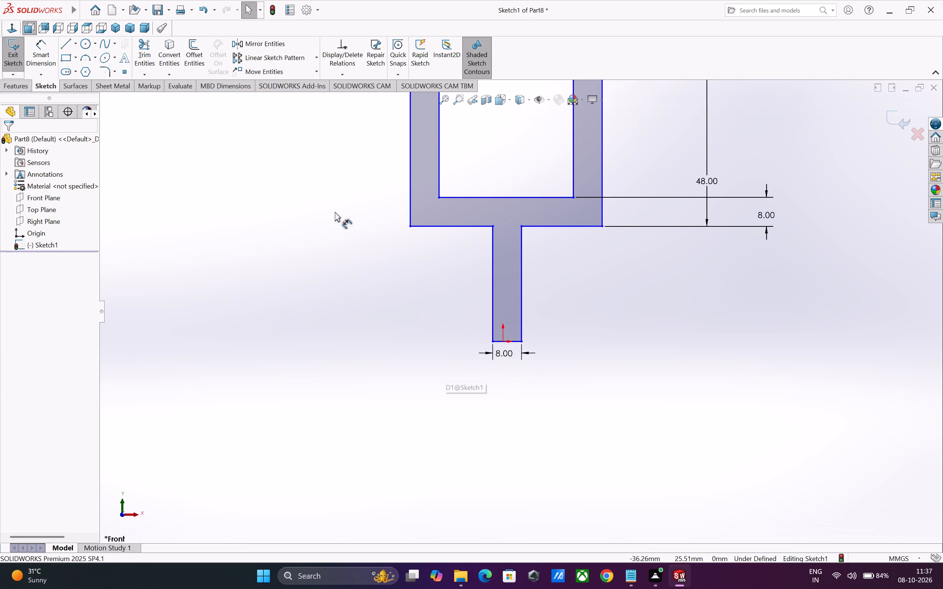
{"action": "scroll", "coordinate": [541, 434], "scroll_direction": "up", "scroll_amount": 2}
{"action": "scroll", "coordinate": [542, 324], "scroll_direction": "down", "scroll_amount": 3}
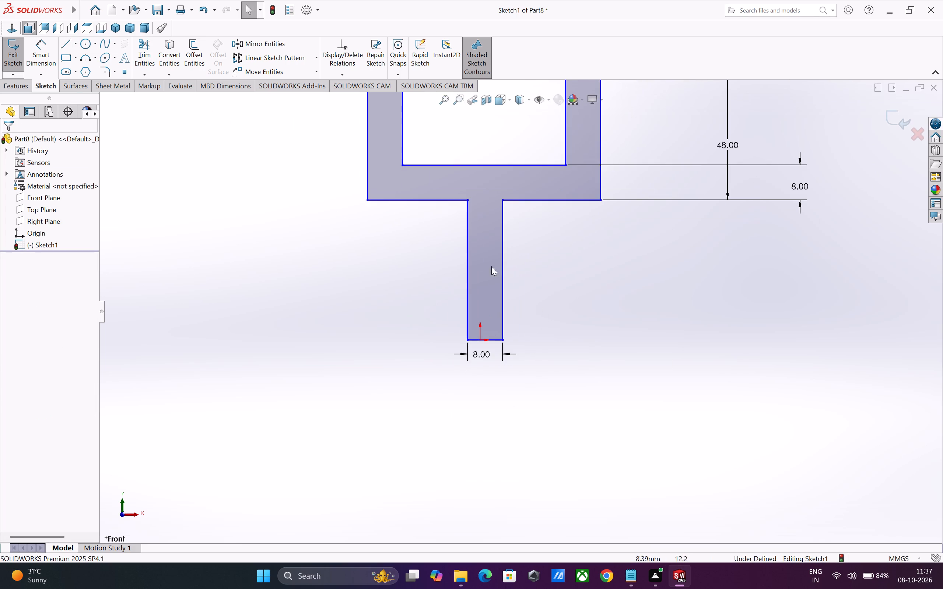
{"action": "left_click_drag", "start_coordinate": [38, 45], "coordinate": [44, 47]}
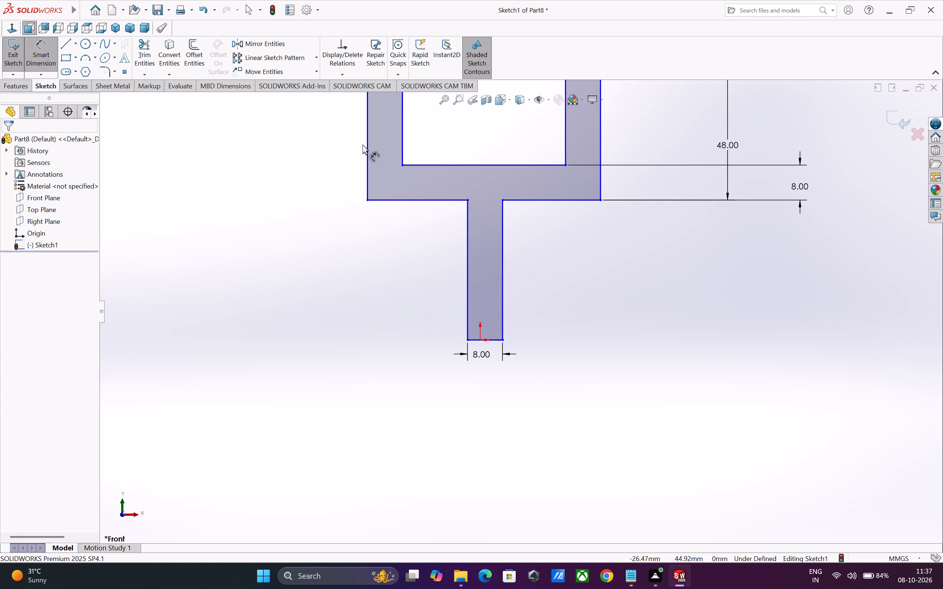
{"action": "left_click", "coordinate": [368, 155]}
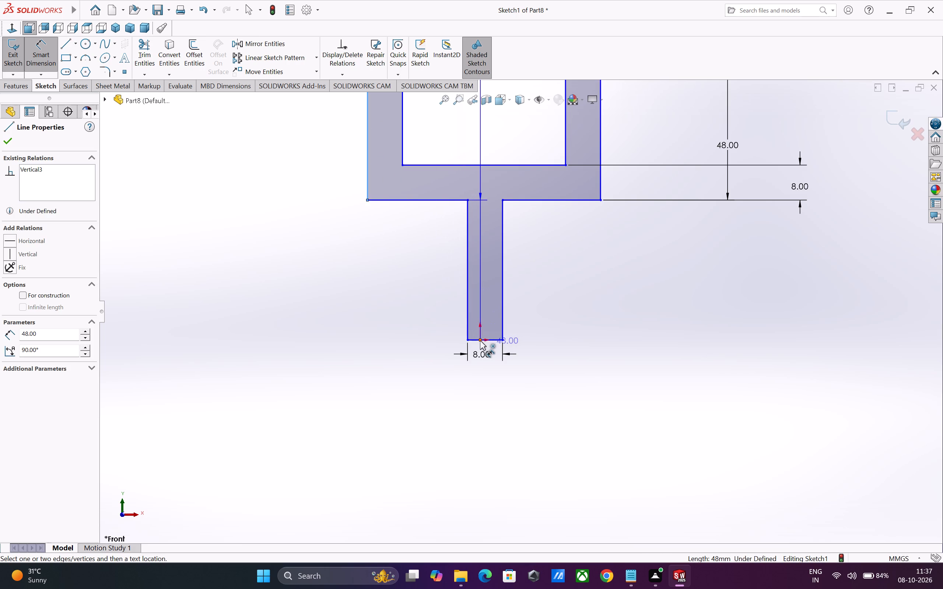
{"action": "scroll", "coordinate": [483, 341], "scroll_direction": "down", "scroll_amount": 15}
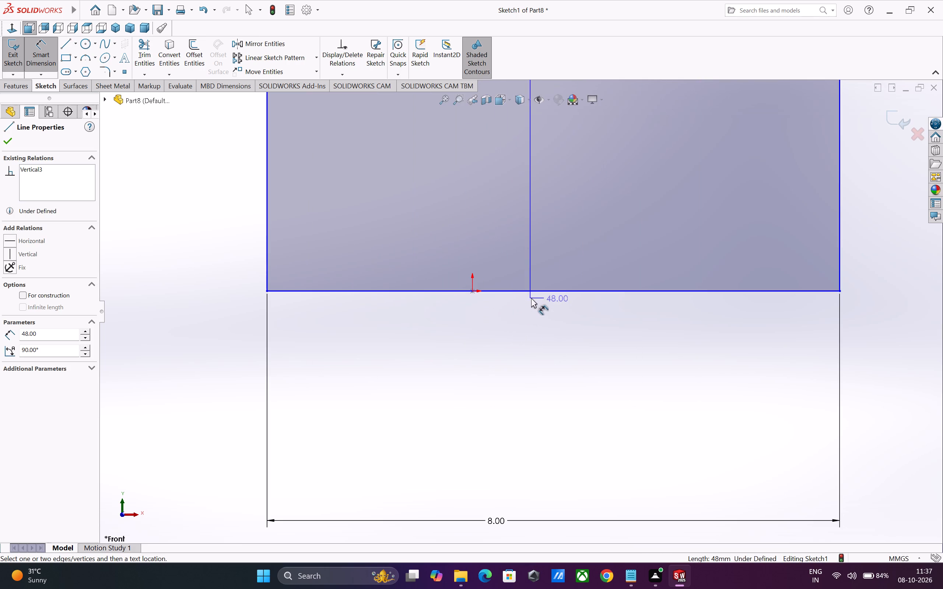
{"action": "left_click", "coordinate": [553, 290]}
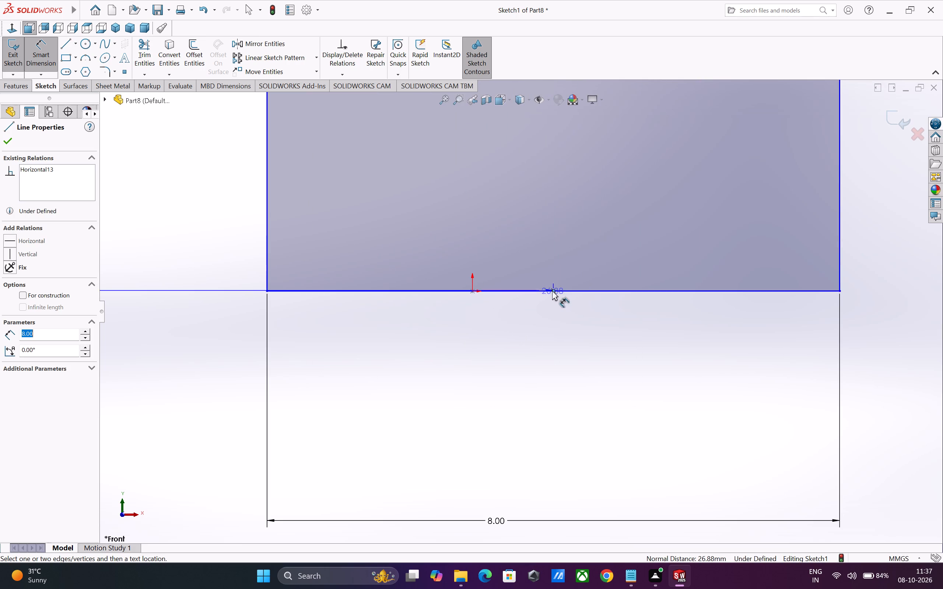
{"action": "scroll", "coordinate": [533, 323], "scroll_direction": "up", "scroll_amount": 7}
{"action": "scroll", "coordinate": [345, 446], "scroll_direction": "up", "scroll_amount": 3}
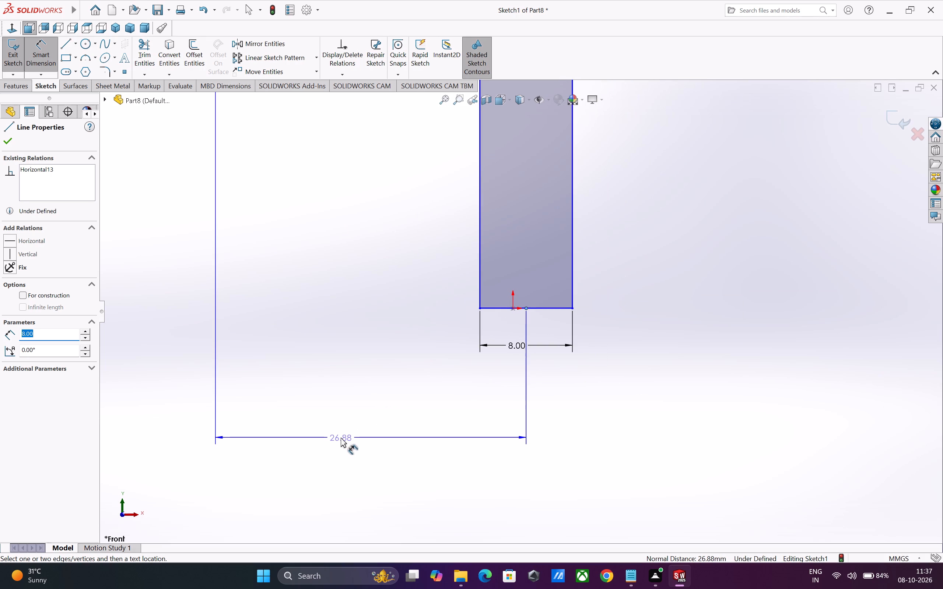
{"action": "left_click", "coordinate": [341, 437]}
{"action": "key", "text": "2"}
{"action": "key", "text": "0"}
{"action": "key", "text": "Return"}
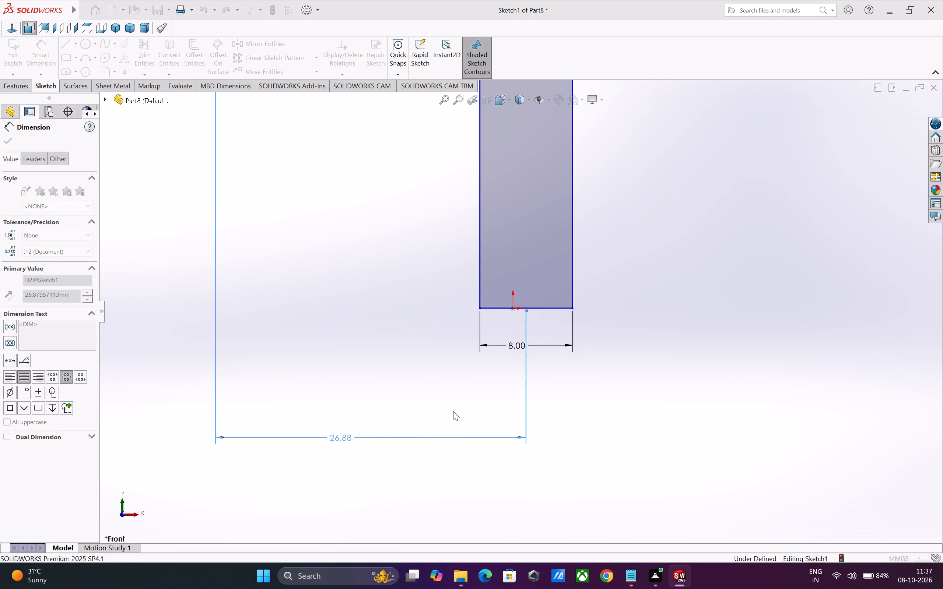
Dimension the overall width between the outer edges of the two arms as 40 mm.
{"action": "scroll", "coordinate": [453, 413], "scroll_direction": "up", "scroll_amount": 6}
{"action": "left_click", "coordinate": [445, 172]}
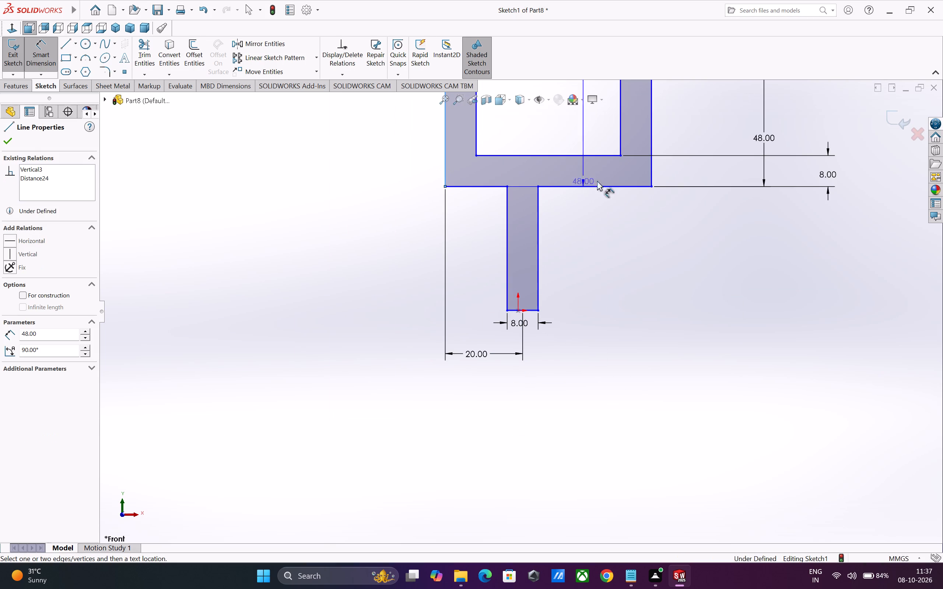
{"action": "left_click", "coordinate": [651, 176]}
{"action": "left_click", "coordinate": [524, 398]}
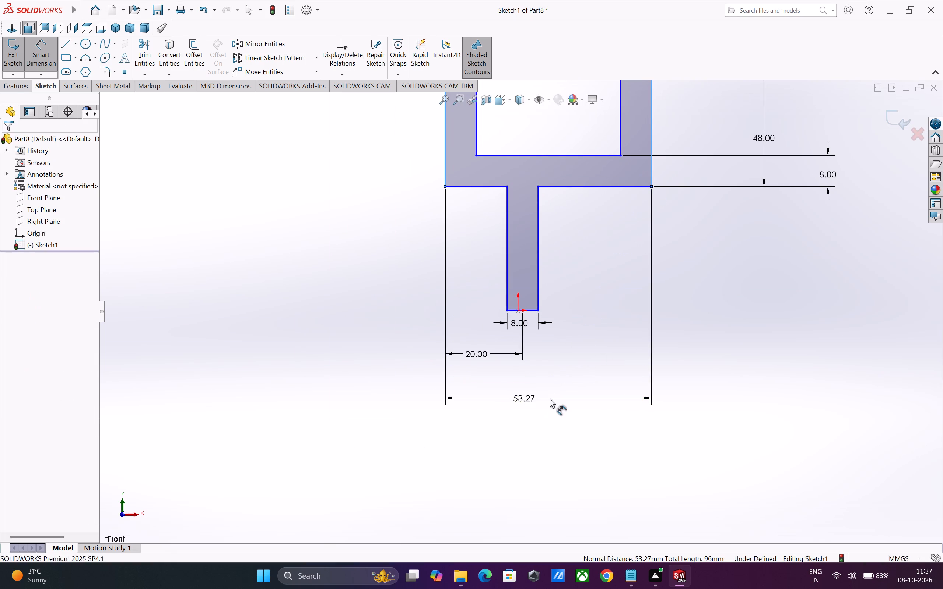
{"action": "key", "text": "4"}
{"action": "key", "text": "0"}
{"action": "key", "text": "Return"}
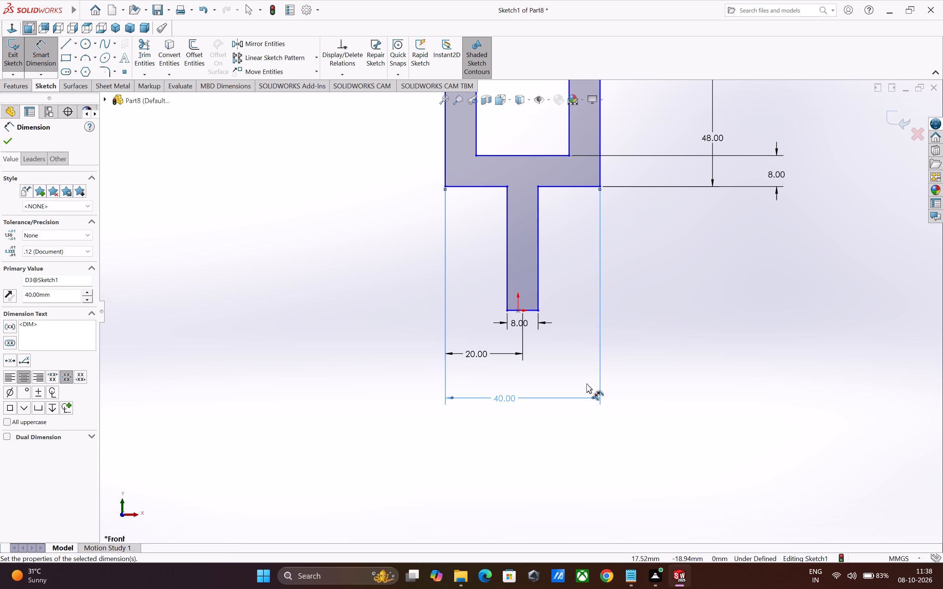
{"action": "scroll", "coordinate": [611, 403], "scroll_direction": "up", "scroll_amount": 3}
{"action": "scroll", "coordinate": [709, 211], "scroll_direction": "up", "scroll_amount": 1}
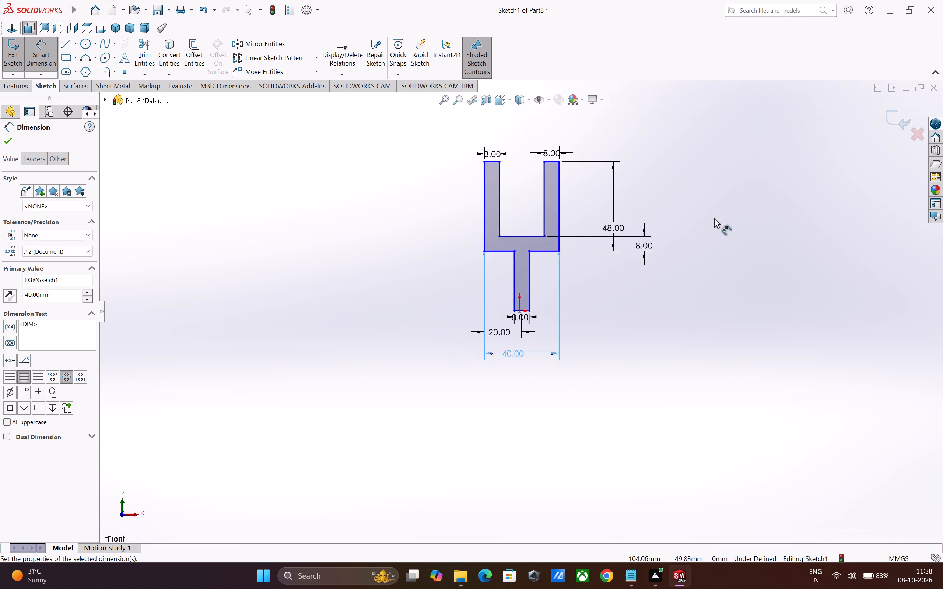
{"action": "scroll", "coordinate": [714, 218], "scroll_direction": "up", "scroll_amount": 1}
{"action": "scroll", "coordinate": [668, 219], "scroll_direction": "down", "scroll_amount": 1}
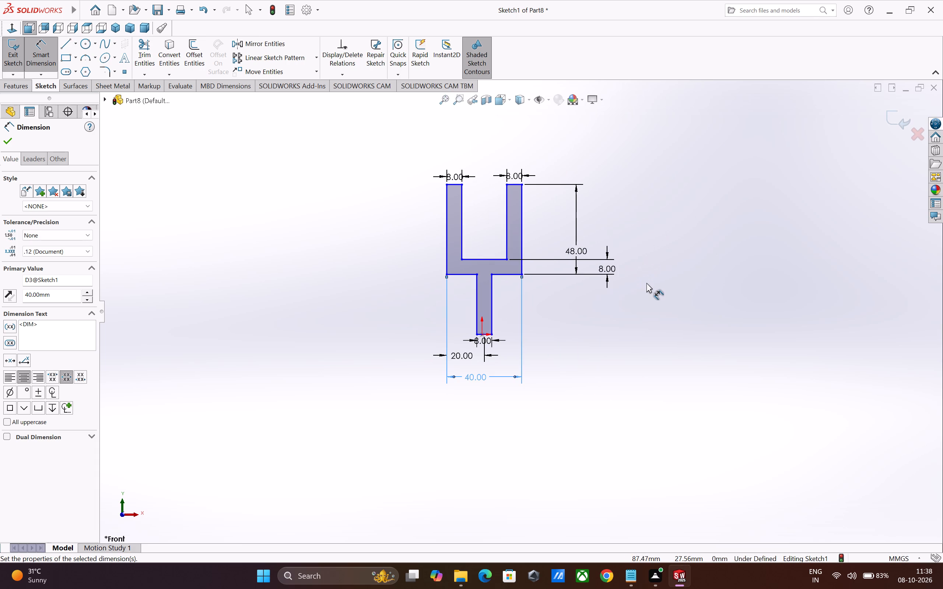
{"action": "left_click", "coordinate": [647, 282]}
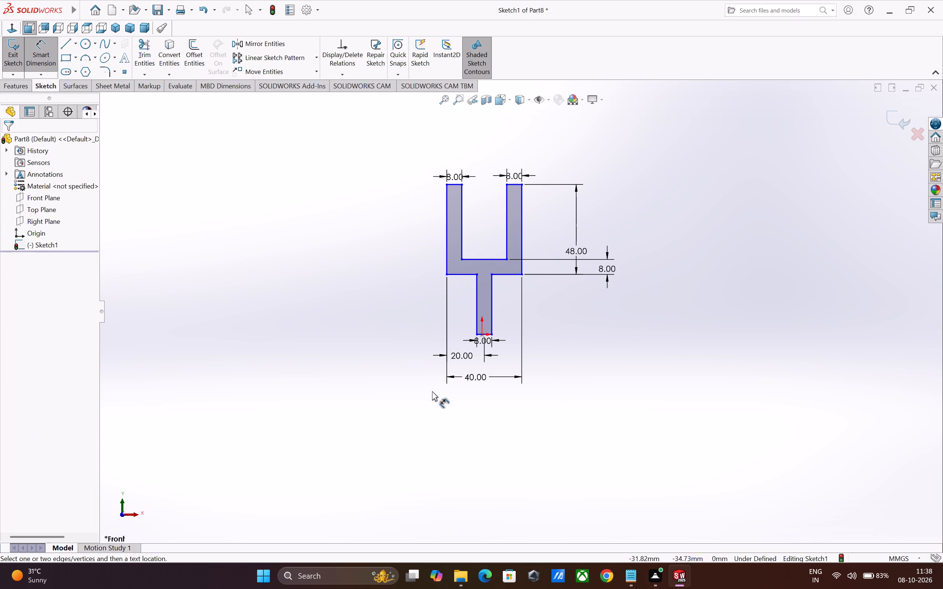
Reposition the 8 mm width dimensions of the stem and both arms so their text sits clear beside the profile.
{"action": "left_click_drag", "start_coordinate": [485, 341], "coordinate": [576, 350]}
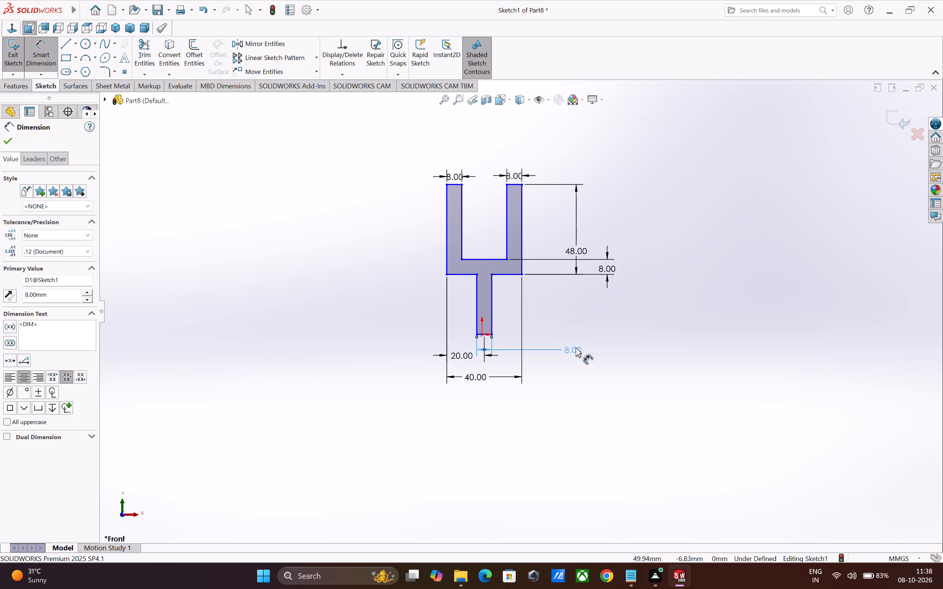
{"action": "left_click", "coordinate": [622, 359]}
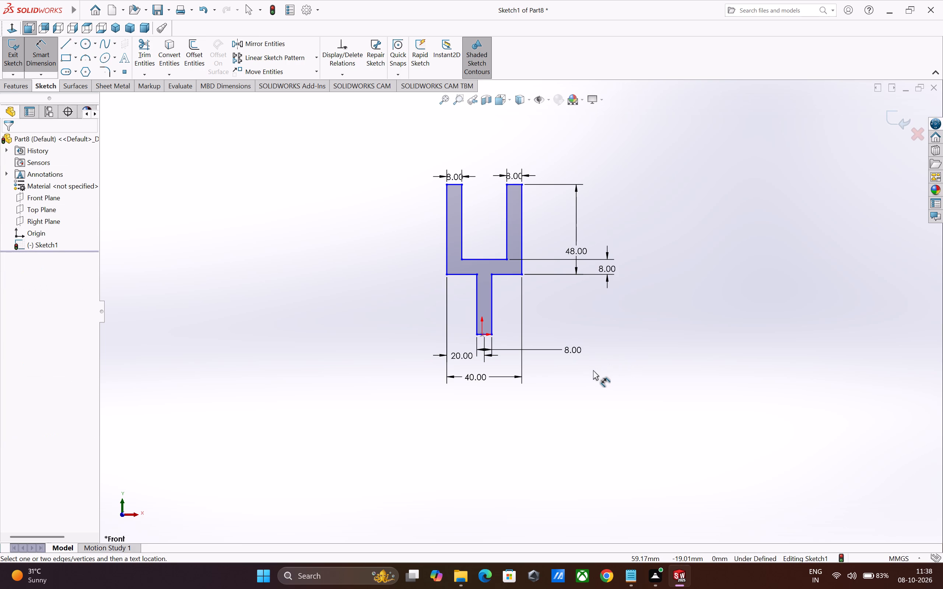
{"action": "scroll", "coordinate": [514, 380], "scroll_direction": "down", "scroll_amount": 2}
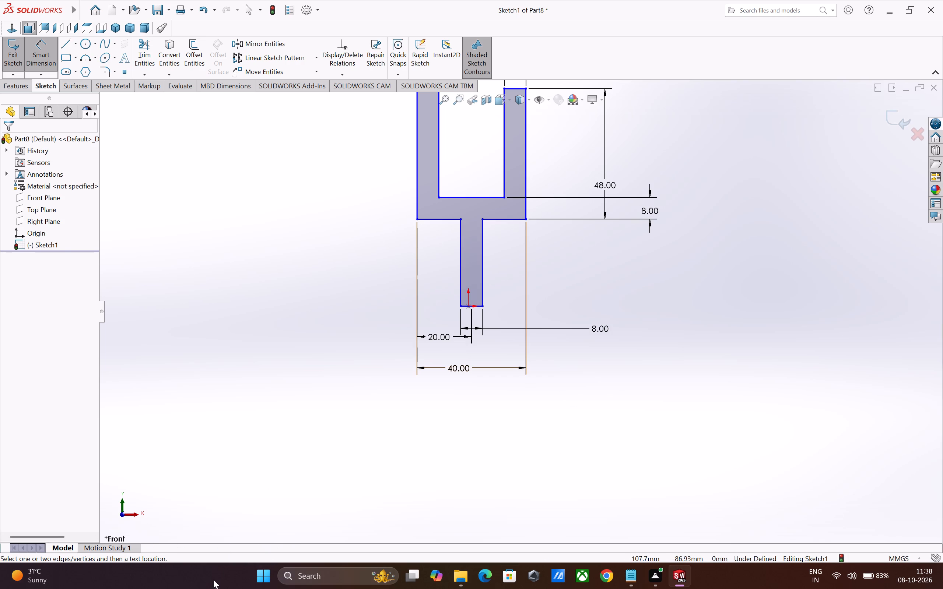
{"action": "scroll", "coordinate": [385, 457], "scroll_direction": "up", "scroll_amount": 3}
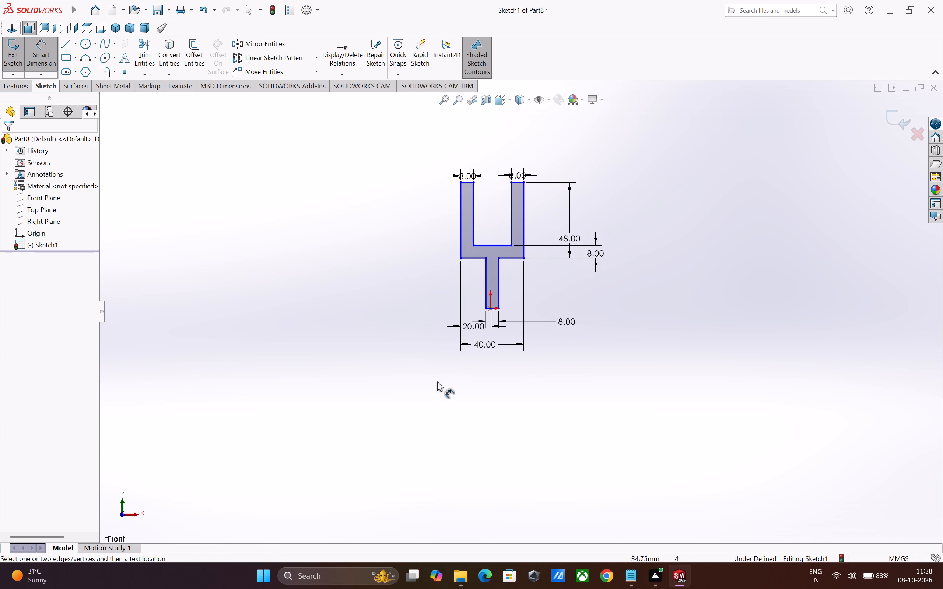
{"action": "scroll", "coordinate": [458, 262], "scroll_direction": "down", "scroll_amount": 1}
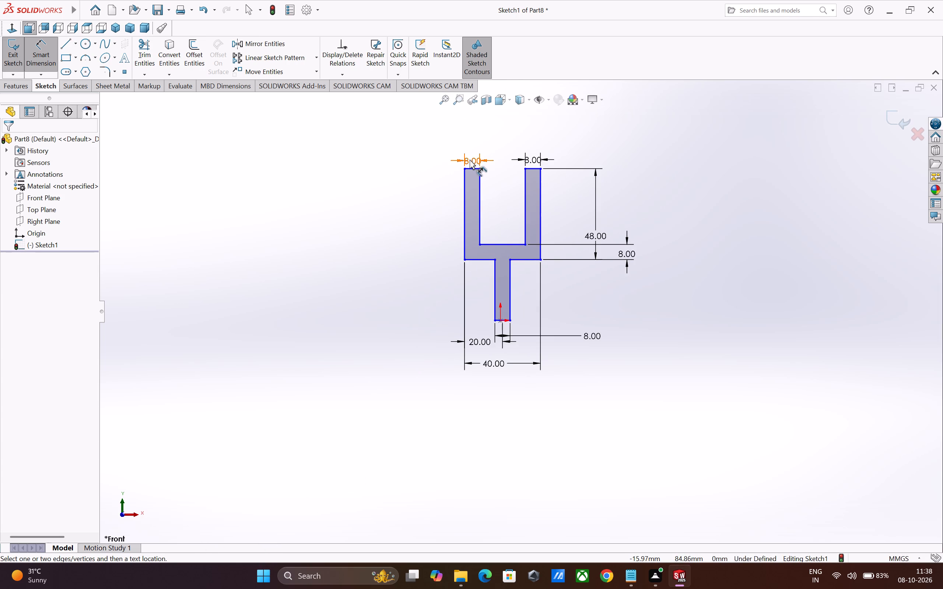
{"action": "left_click_drag", "start_coordinate": [469, 159], "coordinate": [439, 159]}
{"action": "left_click_drag", "start_coordinate": [533, 159], "coordinate": [557, 163]}
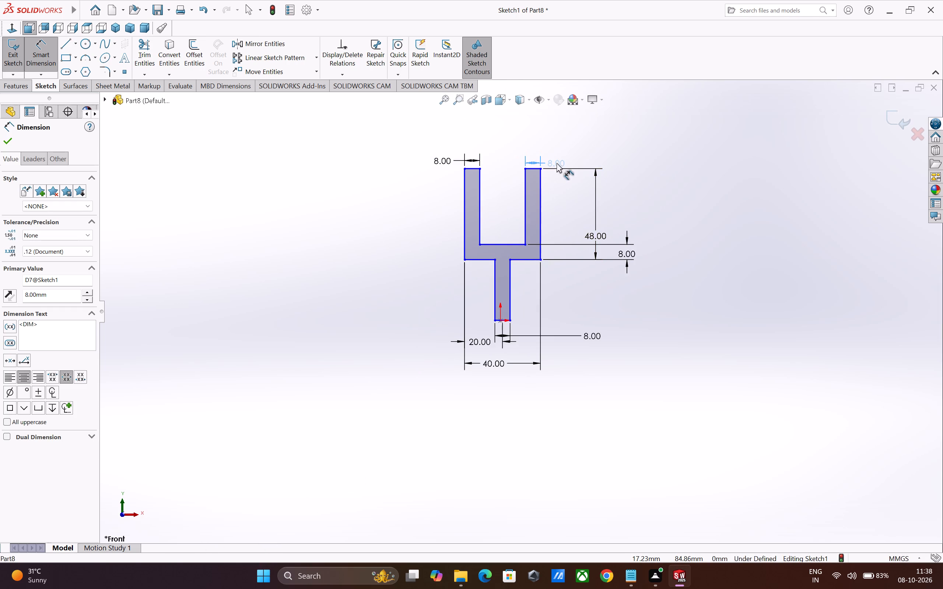
{"action": "left_click_drag", "start_coordinate": [557, 163], "coordinate": [558, 161]}
{"action": "left_click", "coordinate": [509, 211]}
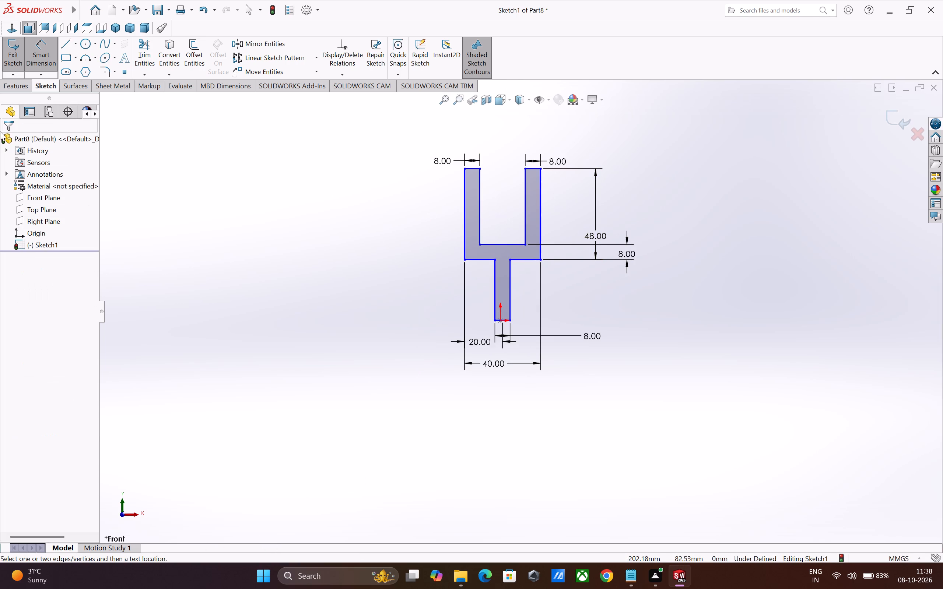
Extrude the fork profile as a blind boss 34 mm deep in the reversed direction.
{"action": "left_click", "coordinate": [22, 87]}
{"action": "left_click", "coordinate": [20, 65]}
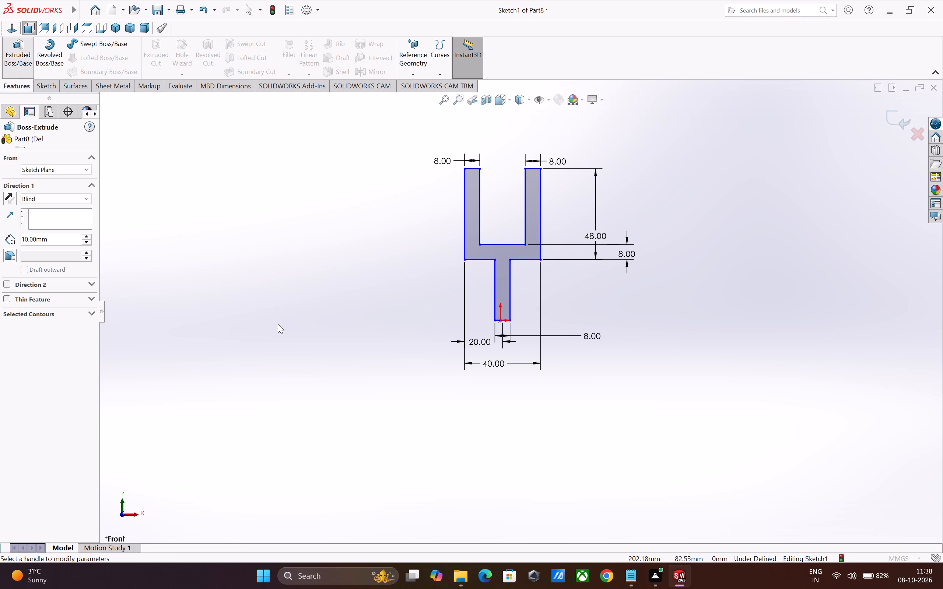
{"action": "left_click", "coordinate": [3, 191]}
{"action": "left_click", "coordinate": [10, 195]}
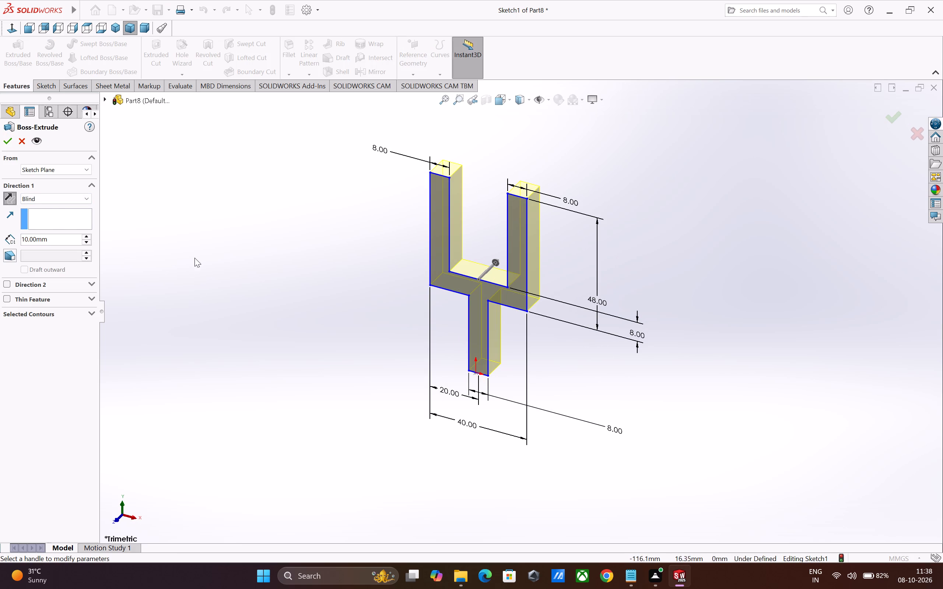
{"action": "double_click", "coordinate": [58, 240]}
{"action": "key", "text": "3"}
{"action": "key", "text": "4"}
{"action": "key", "text": "Return"}
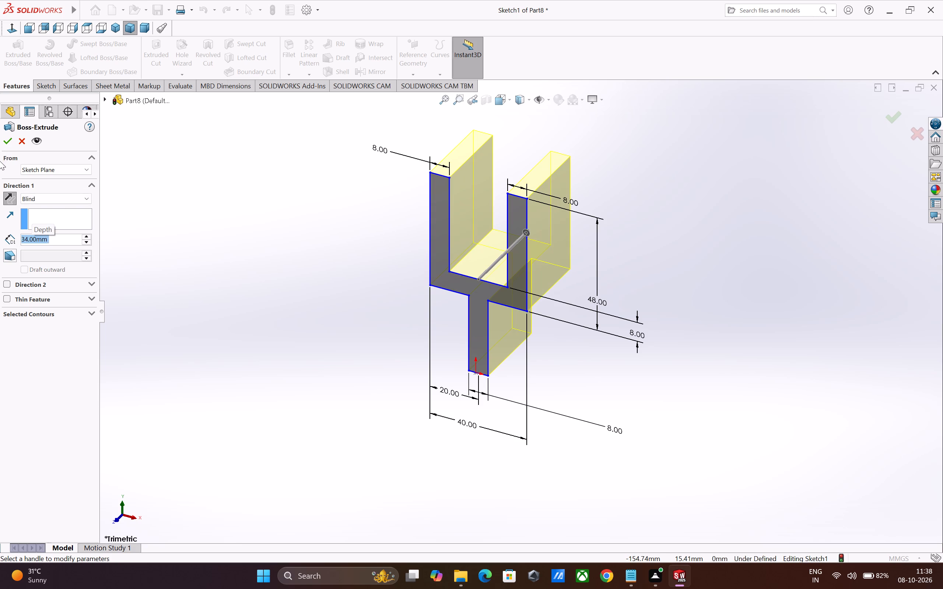
{"action": "left_click", "coordinate": [8, 144]}
{"action": "left_click", "coordinate": [317, 286]}
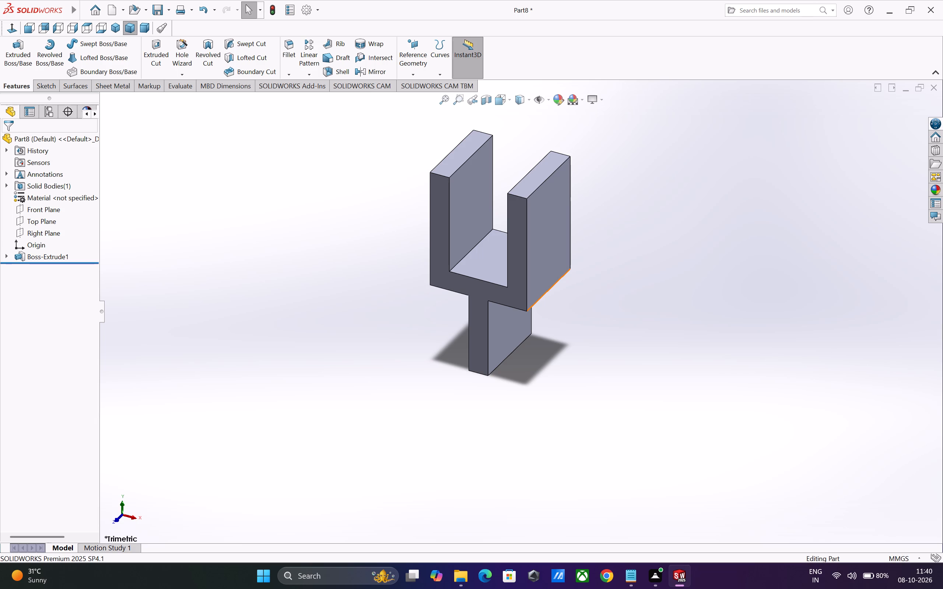
On the right arm's outer face, sketch two concentric circles about 24 mm and 11 mm in diameter near the arm's upper end.
{"action": "left_click", "coordinate": [552, 244]}
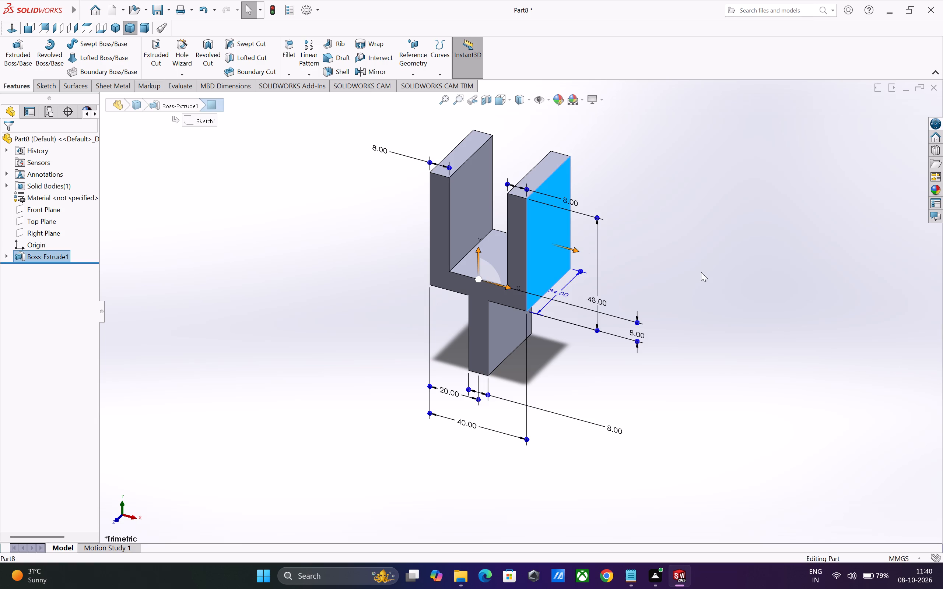
{"action": "left_click", "coordinate": [540, 236]}
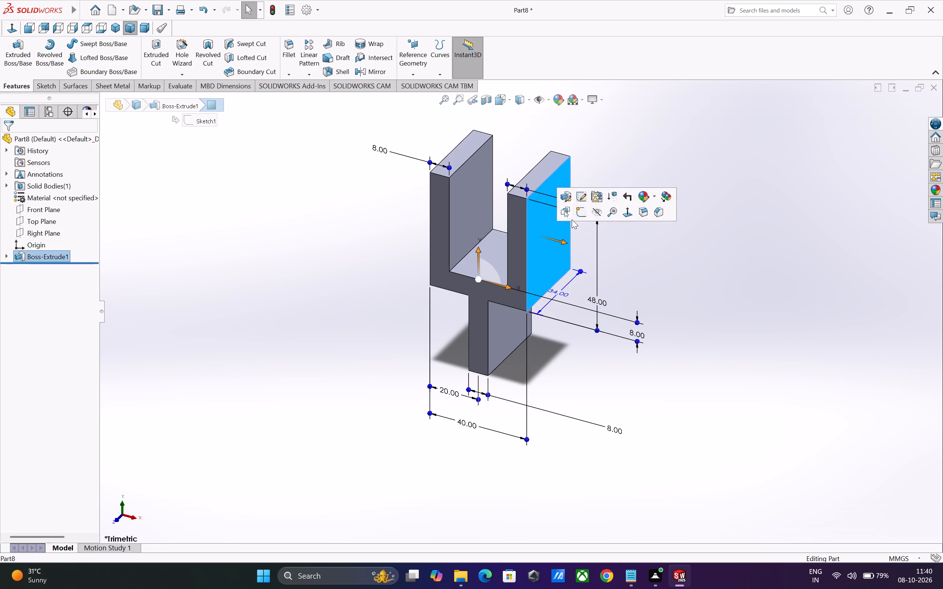
{"action": "left_click", "coordinate": [575, 217]}
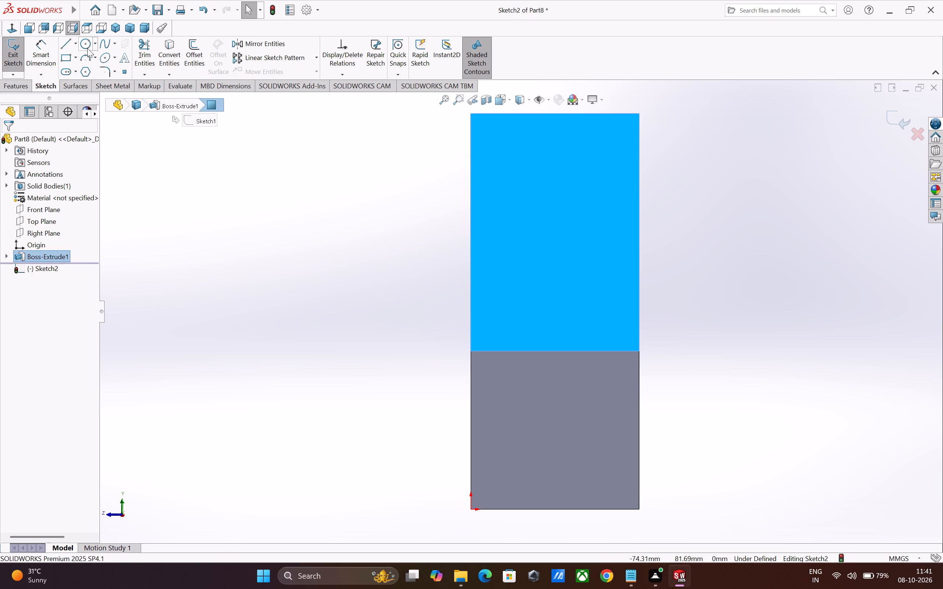
{"action": "left_click_drag", "start_coordinate": [84, 45], "coordinate": [88, 46]}
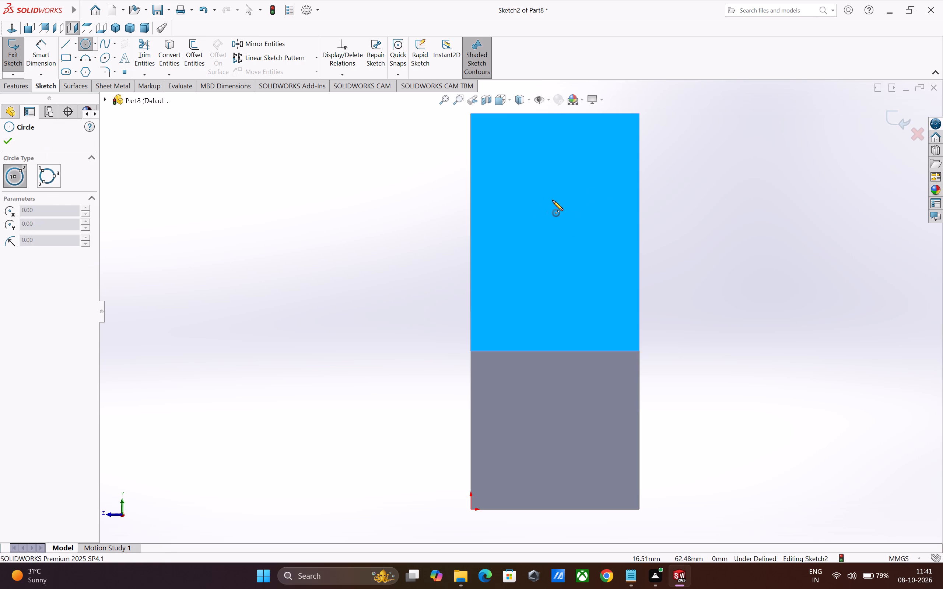
{"action": "left_click", "coordinate": [553, 200]}
{"action": "left_click", "coordinate": [599, 239]}
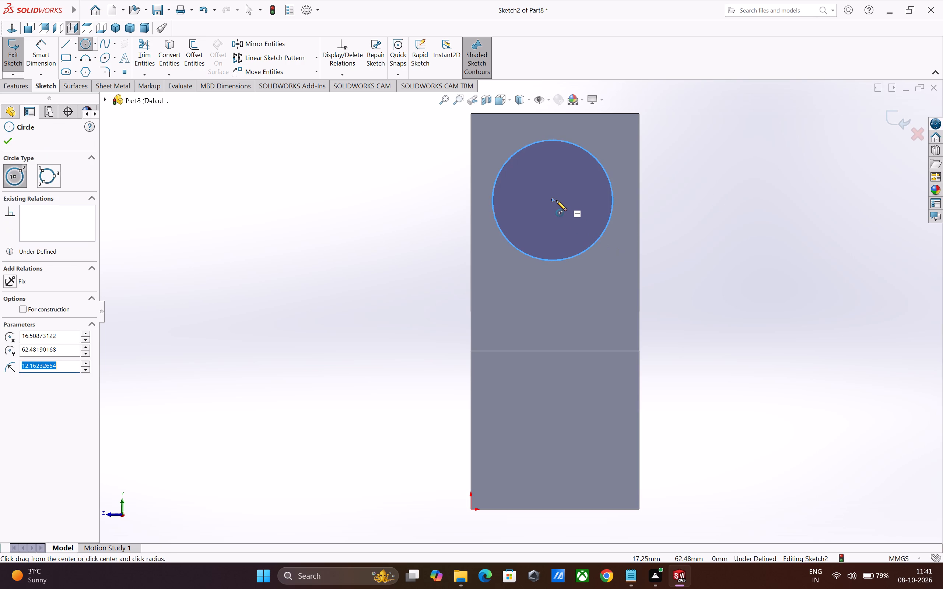
{"action": "left_click", "coordinate": [554, 200]}
{"action": "left_click", "coordinate": [576, 212]}
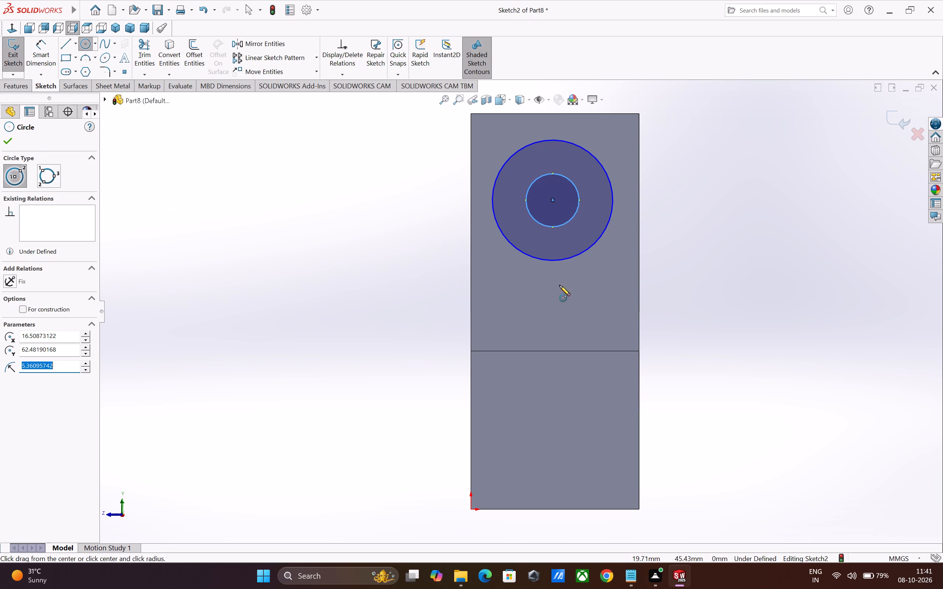
Dimension the outer circle's diameter as 24 mm.
{"action": "left_click_drag", "start_coordinate": [44, 46], "coordinate": [53, 51]}
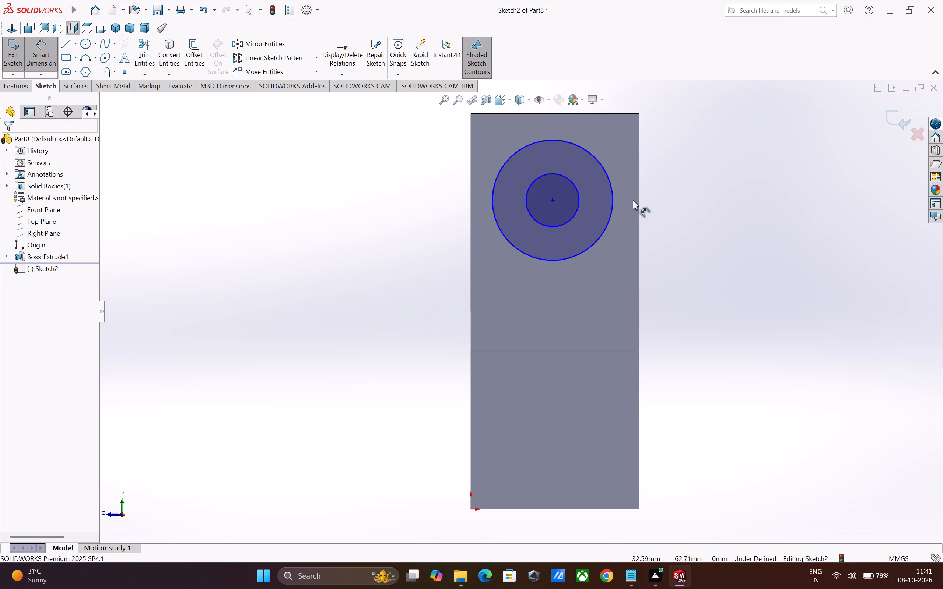
{"action": "left_click", "coordinate": [612, 208]}
{"action": "left_click", "coordinate": [683, 212]}
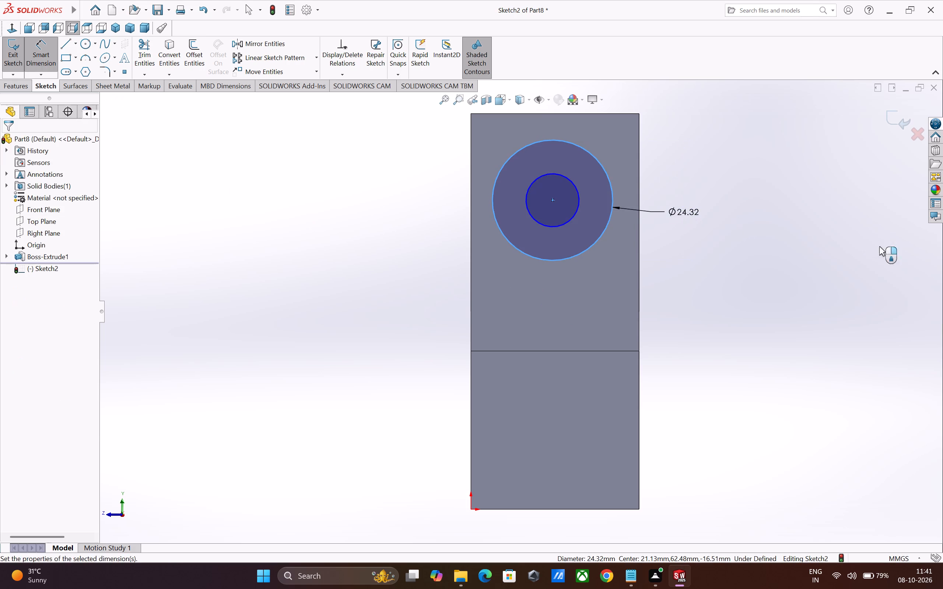
{"action": "type", "text": "24"}
{"action": "key", "text": "Return"}
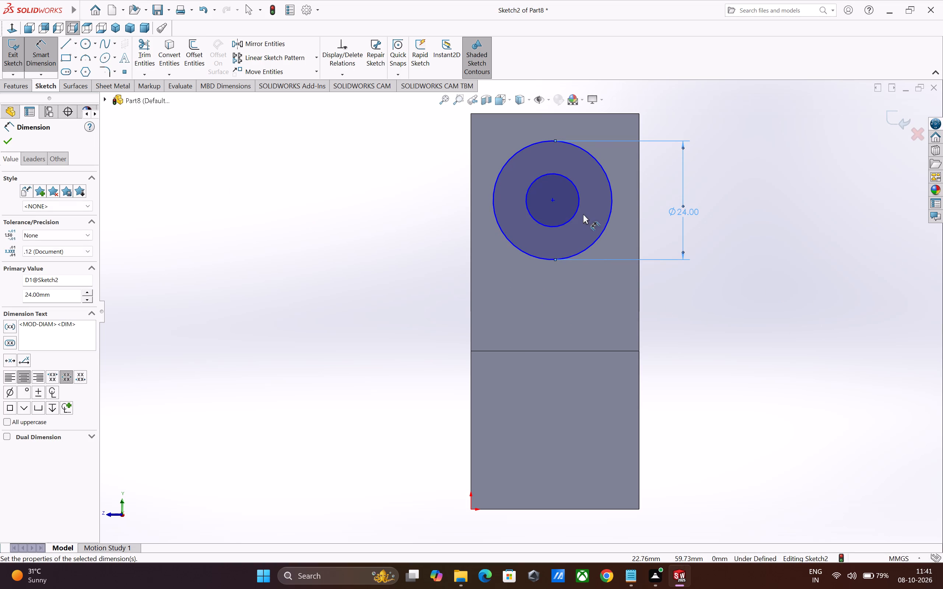
Dimension the inner circle's diameter as 14 mm.
{"action": "left_click", "coordinate": [575, 214]}
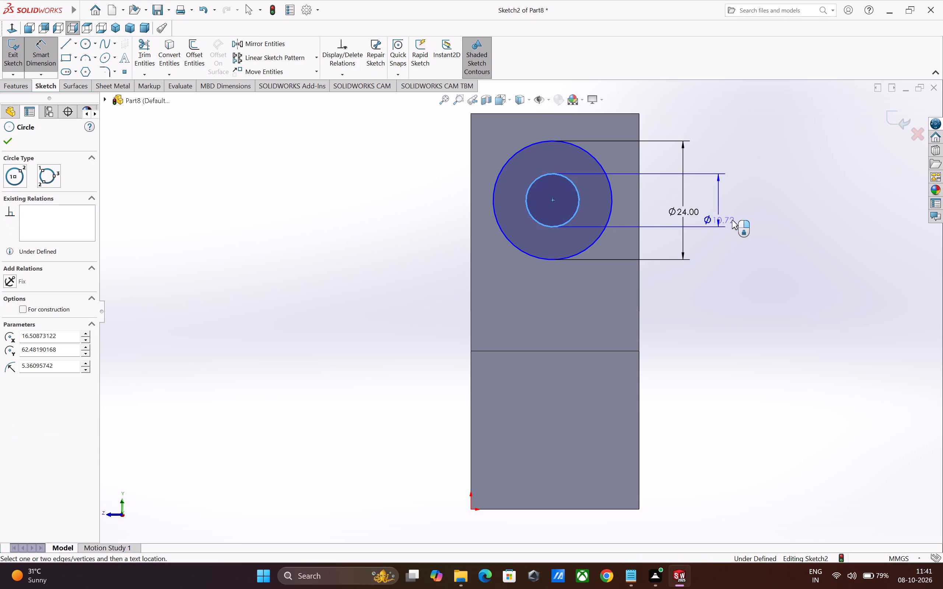
{"action": "left_click", "coordinate": [736, 218]}
{"action": "type", "text": "14"}
{"action": "key", "text": "Return"}
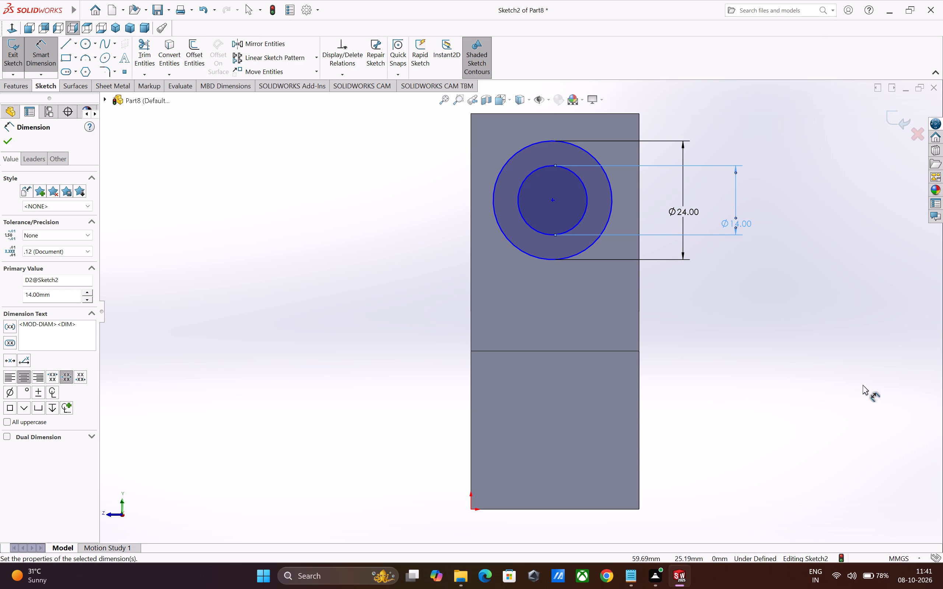
{"action": "left_click", "coordinate": [6, 140]}
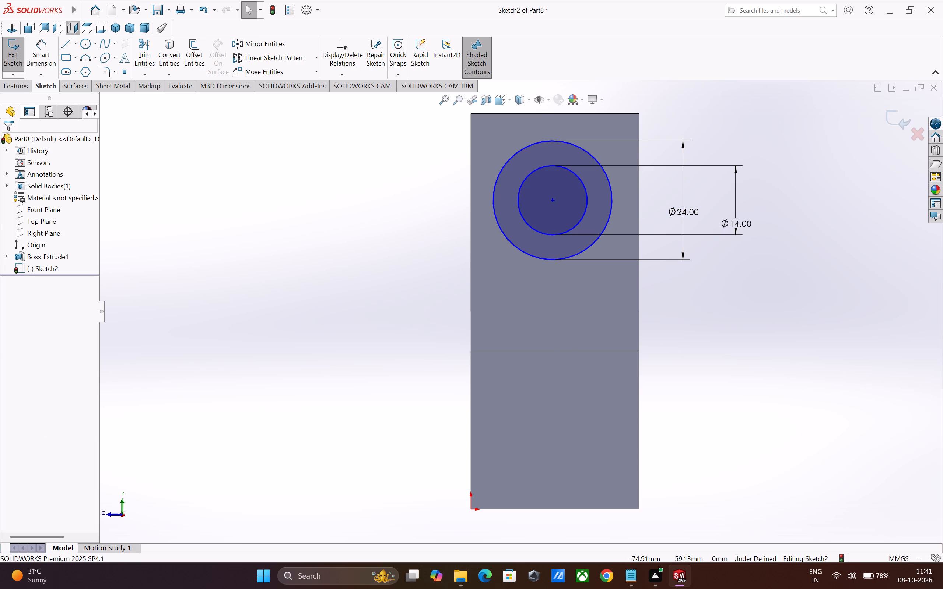
Extrude the ring between the two circles as a blind boss 13 mm outward from the right arm's outer face.
{"action": "left_click", "coordinate": [23, 88]}
{"action": "left_click", "coordinate": [18, 55]}
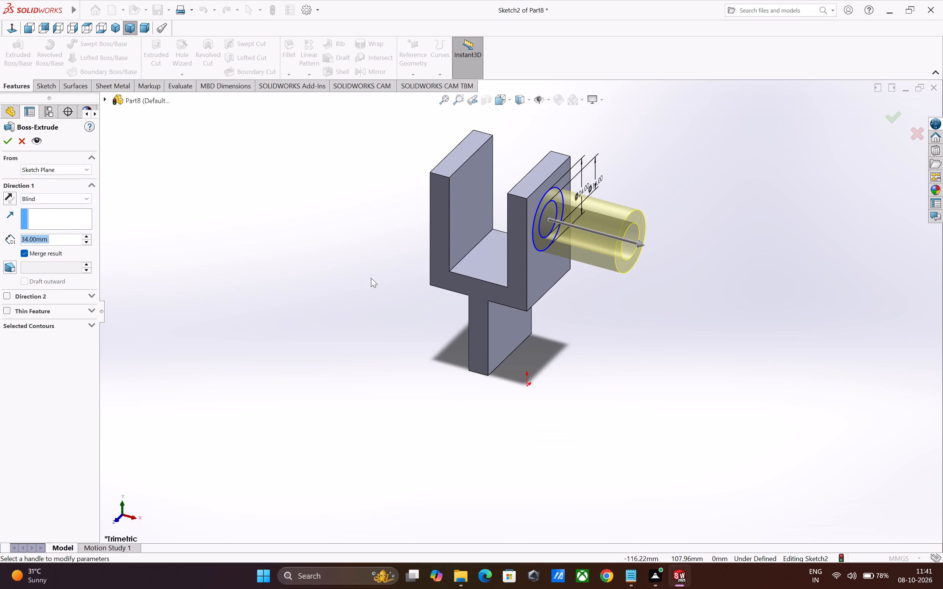
{"action": "key", "text": "1"}
{"action": "key", "text": "3"}
{"action": "key", "text": "Return"}
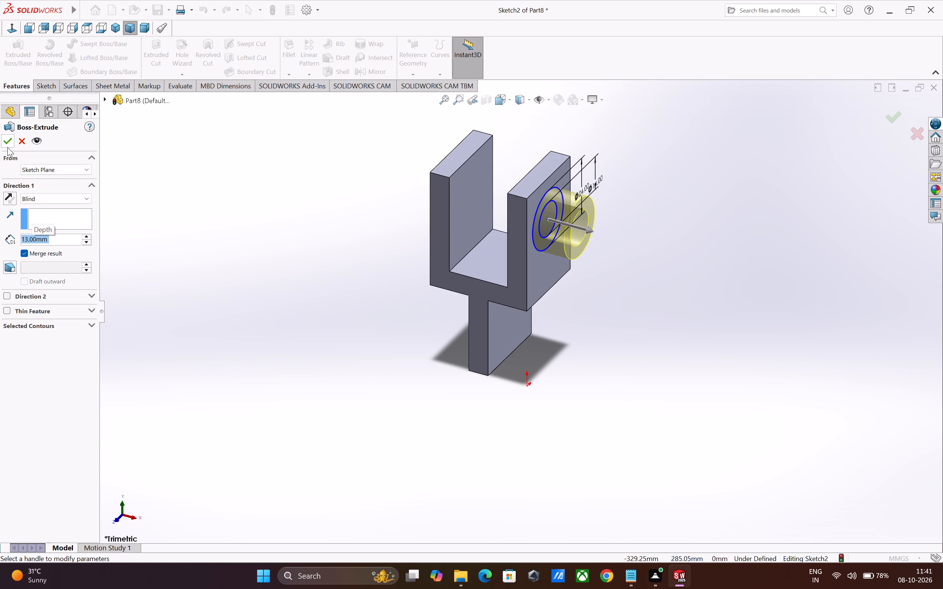
{"action": "left_click", "coordinate": [7, 145]}
{"action": "left_click", "coordinate": [288, 234]}
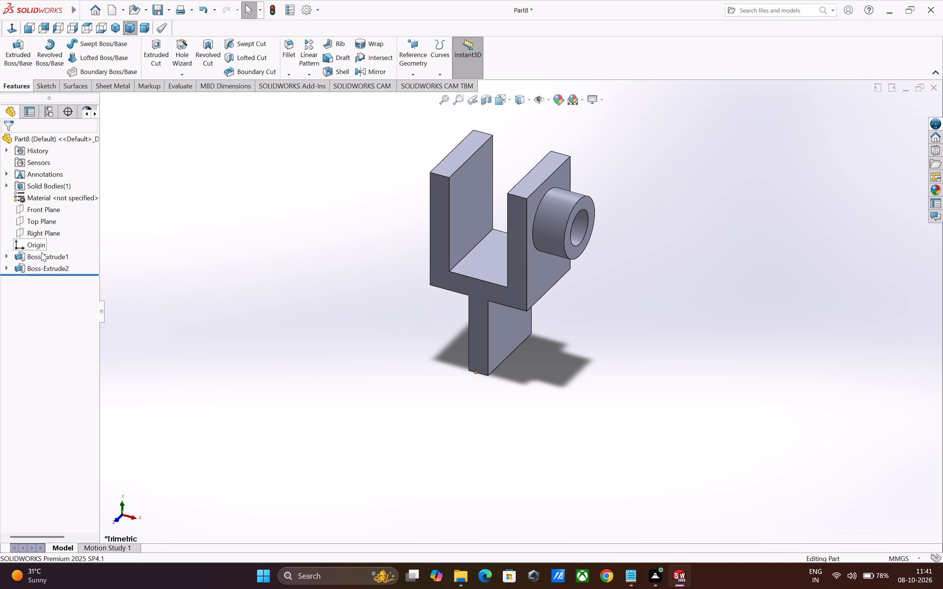
Reopen the ring boss's sketch and dimension the circles' centre 24 mm (48/2) above the lower edge of the arm's outer face.
{"action": "left_click", "coordinate": [4, 268]}
{"action": "left_click", "coordinate": [58, 280]}
{"action": "left_click", "coordinate": [68, 256]}
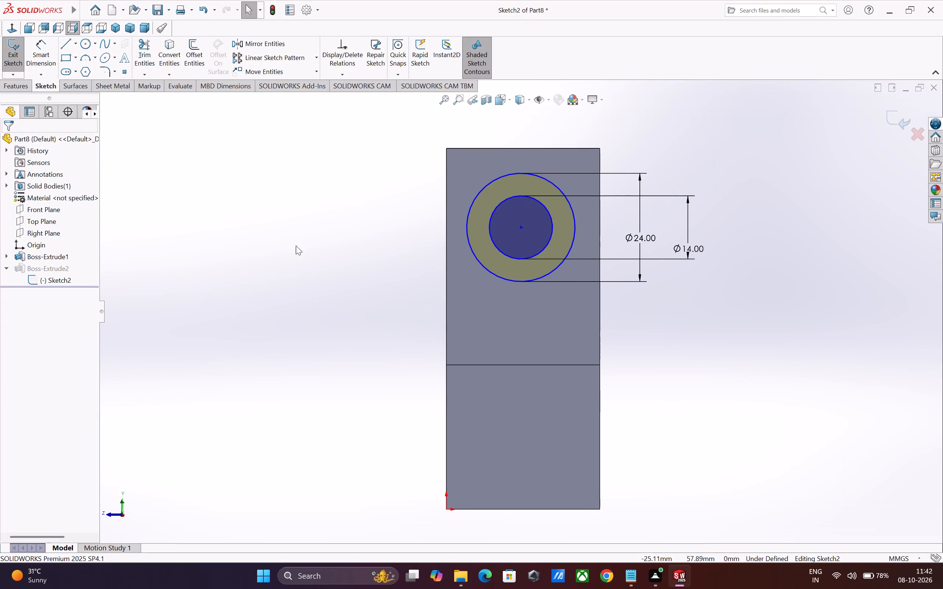
{"action": "left_click_drag", "start_coordinate": [43, 52], "coordinate": [46, 54]}
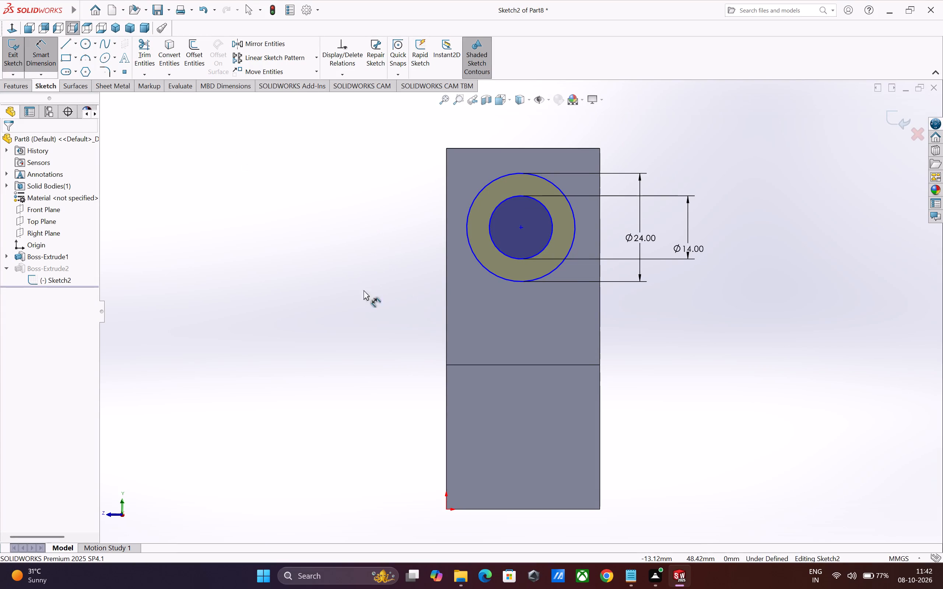
{"action": "middle_click_drag", "start_coordinate": [332, 315], "coordinate": [365, 321]}
{"action": "left_click", "coordinate": [562, 230]}
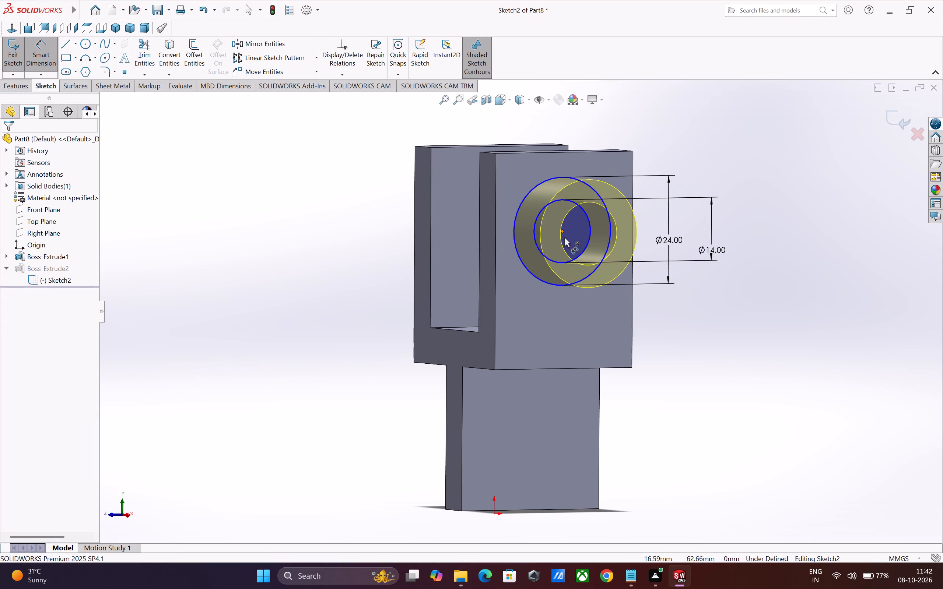
{"action": "left_click", "coordinate": [527, 368]}
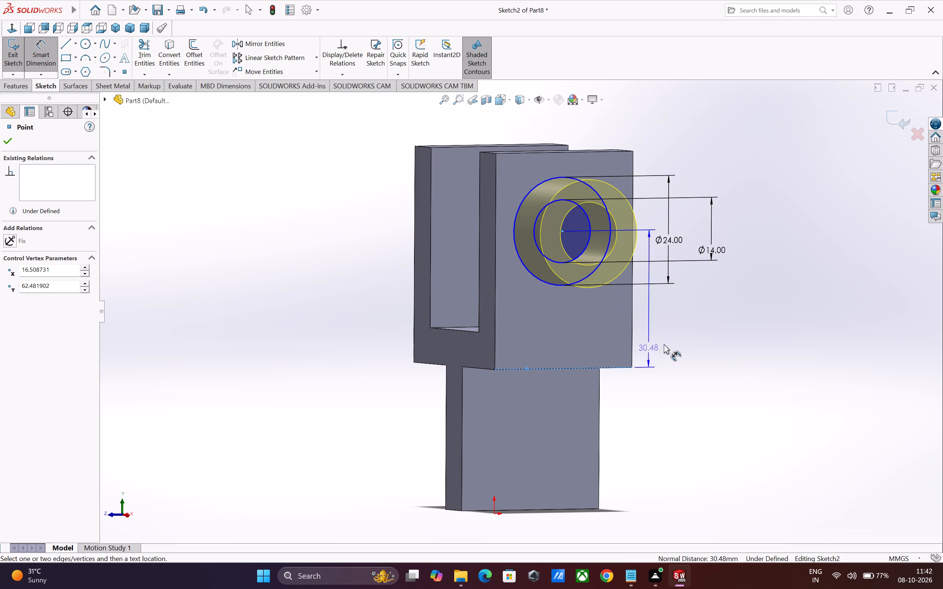
{"action": "left_click", "coordinate": [706, 328]}
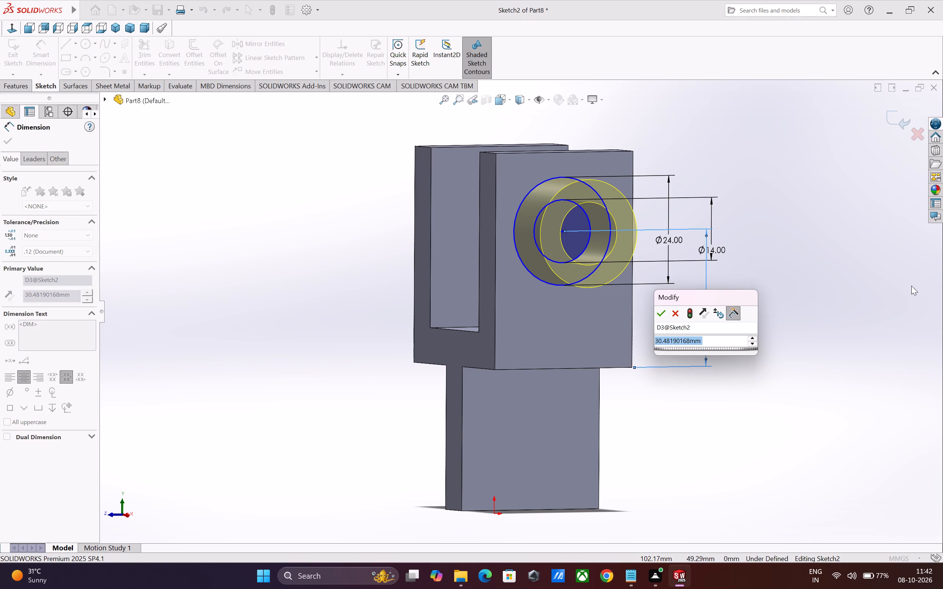
{"action": "key", "text": "4"}
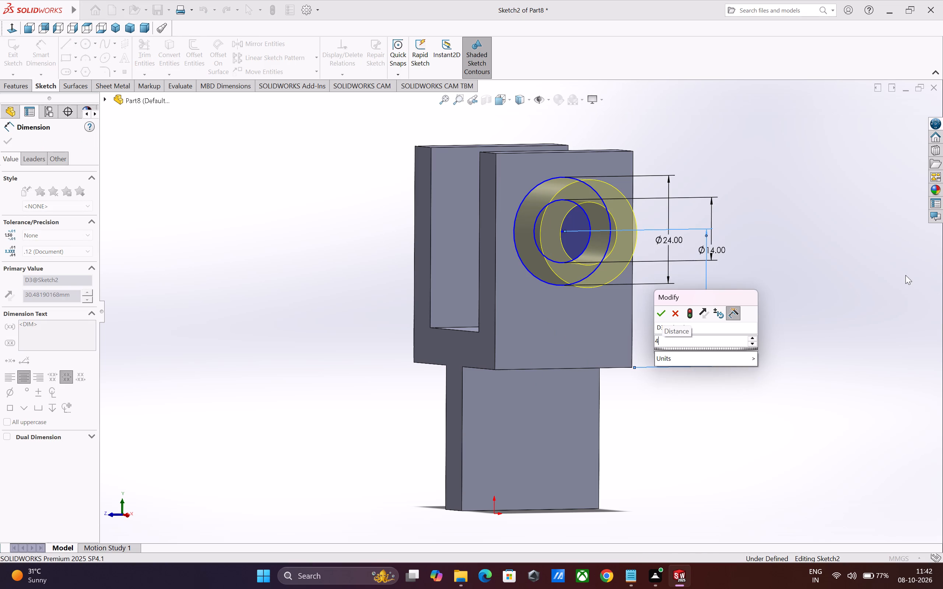
{"action": "key", "text": "8"}
{"action": "key", "text": "slash"}
{"action": "key", "text": "2"}
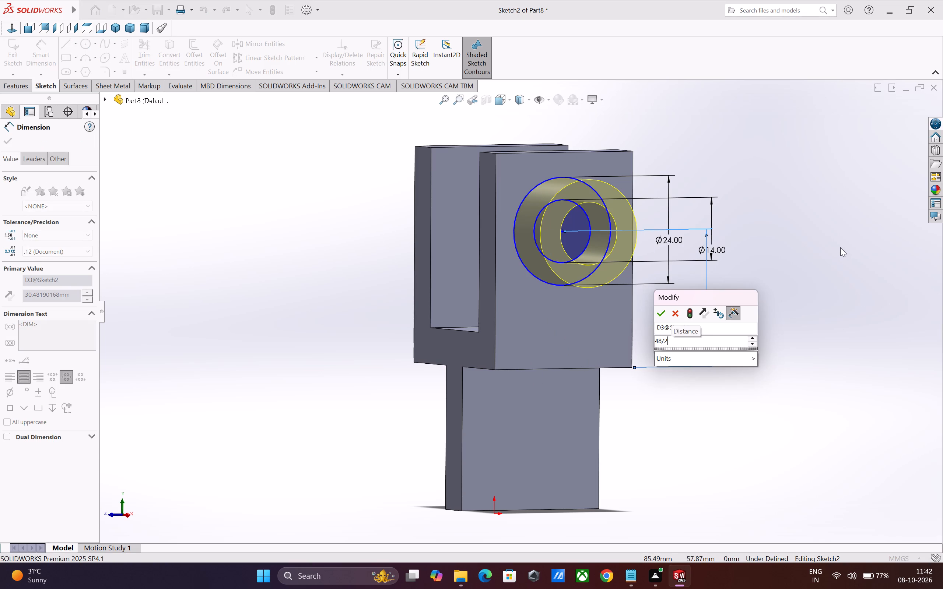
{"action": "key", "text": "Return"}
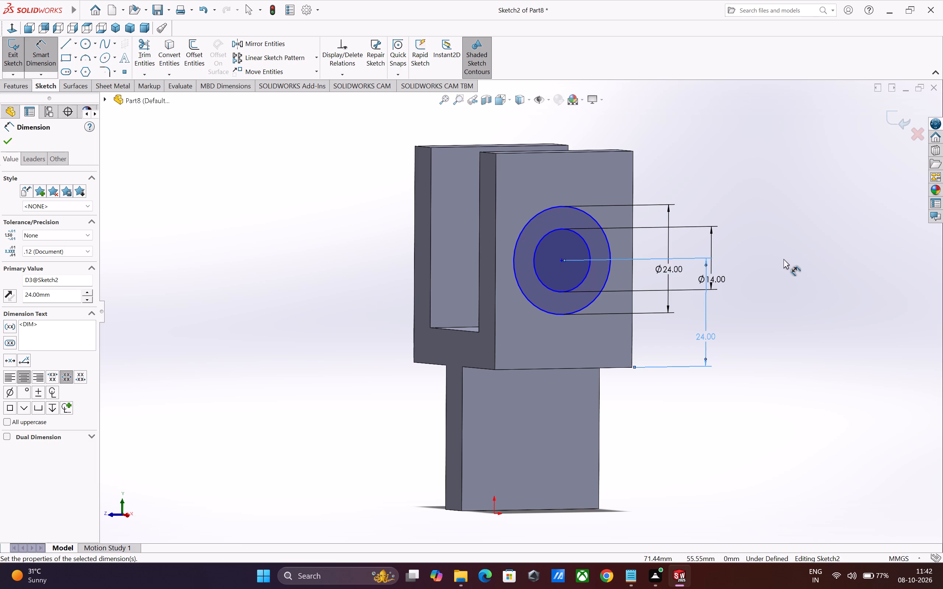
{"action": "left_click", "coordinate": [784, 259]}
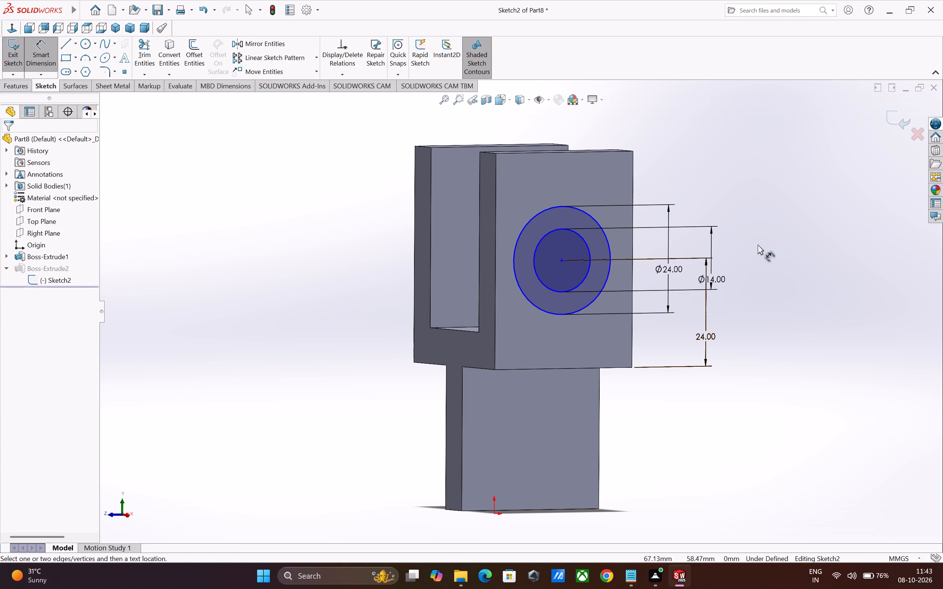
Dimension the circles' centre 17 mm (34/2) from the arm's rear vertical edge and exit the sketch.
{"action": "left_click", "coordinate": [561, 262]}
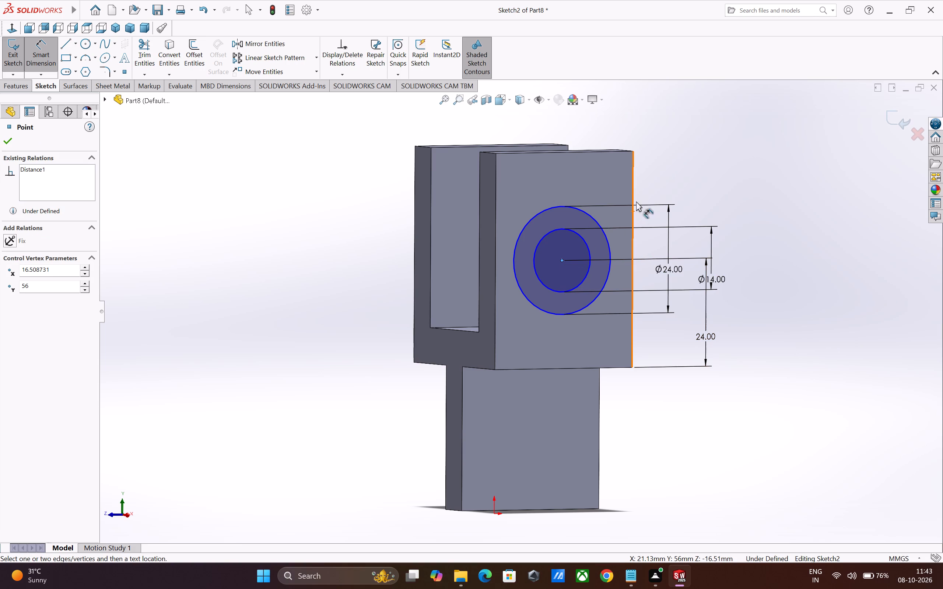
{"action": "left_click", "coordinate": [633, 191]}
{"action": "left_click", "coordinate": [709, 177]}
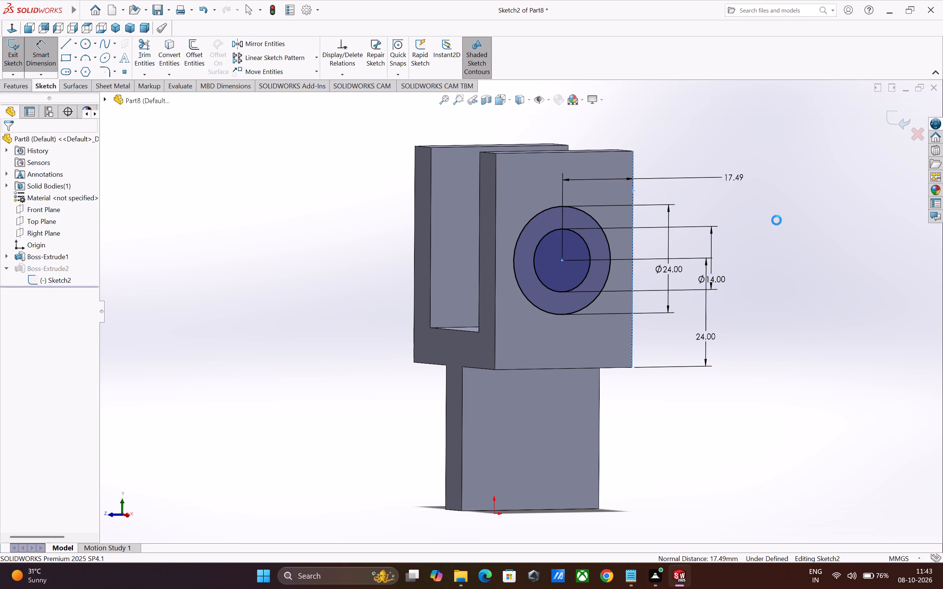
{"action": "key", "text": "3"}
{"action": "key", "text": "4"}
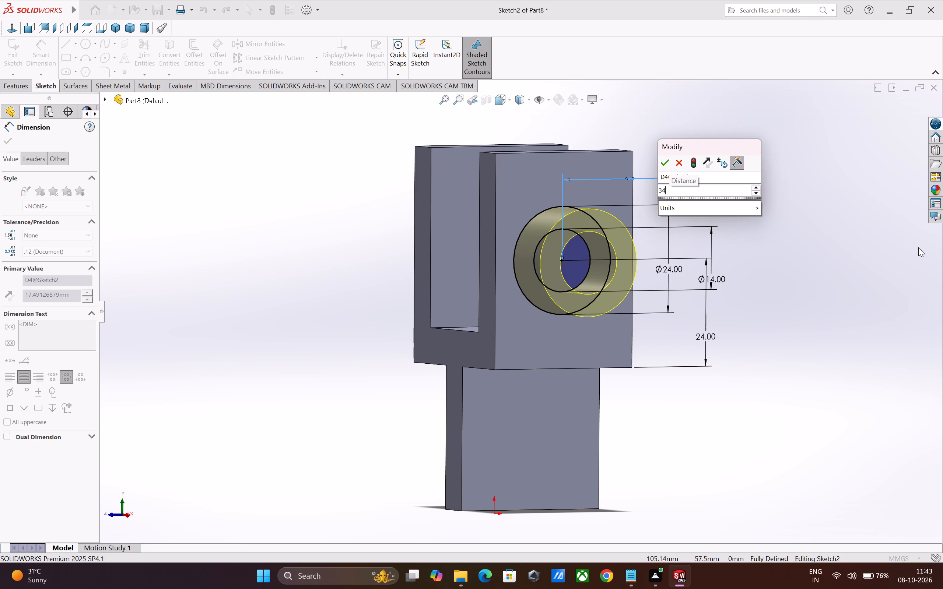
{"action": "key", "text": "slash"}
{"action": "key", "text": "2"}
{"action": "key", "text": "Return"}
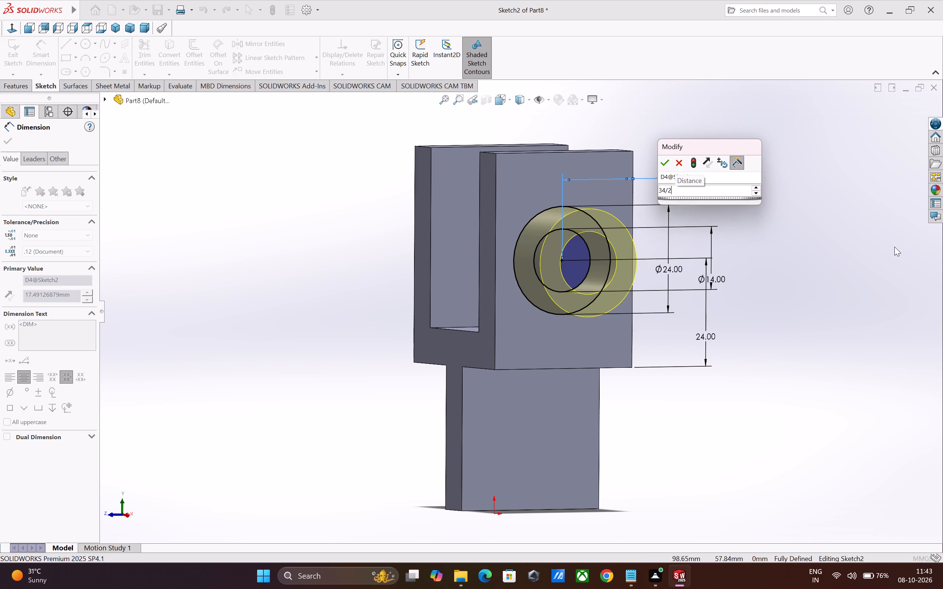
{"action": "left_click", "coordinate": [847, 261]}
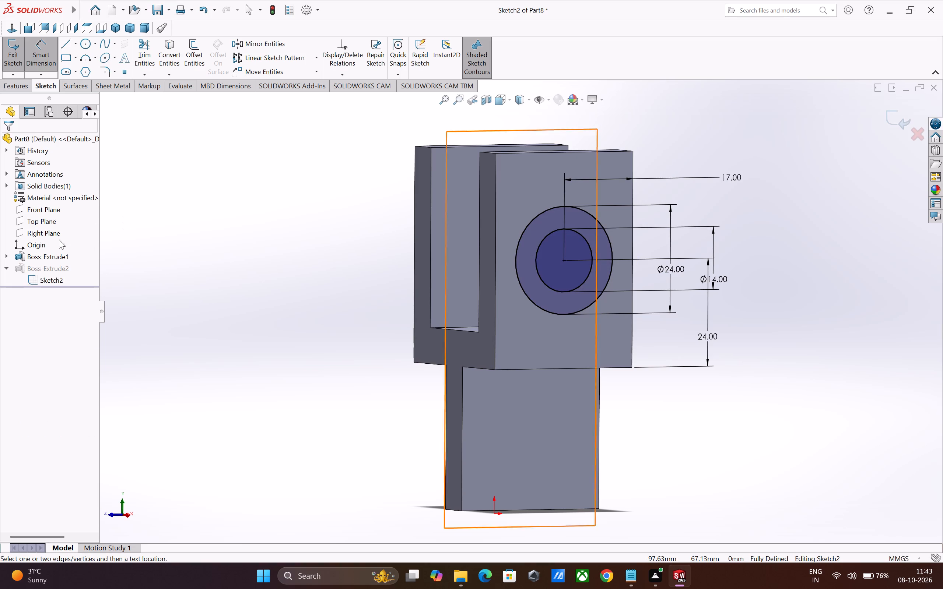
{"action": "left_click", "coordinate": [895, 122]}
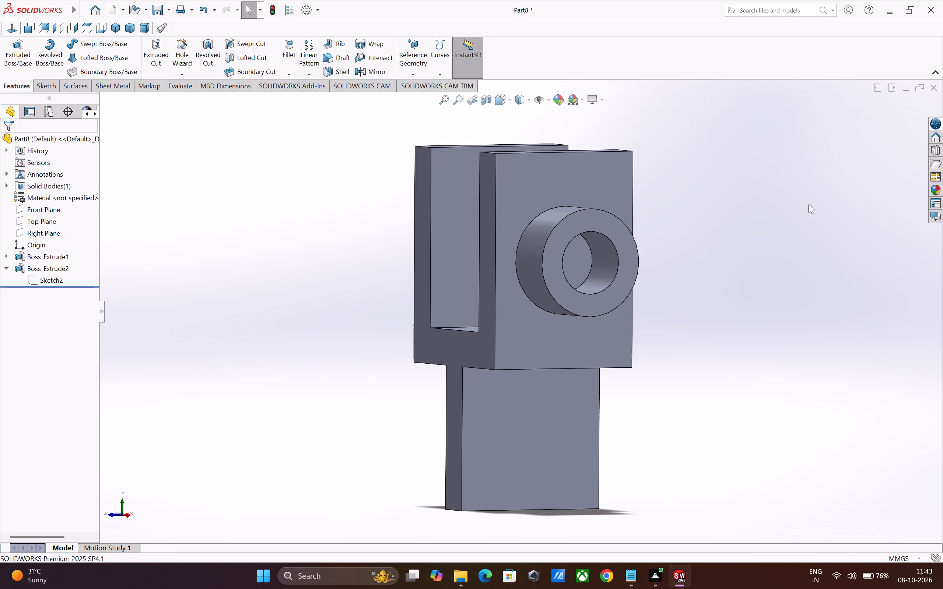
{"action": "left_click", "coordinate": [779, 212]}
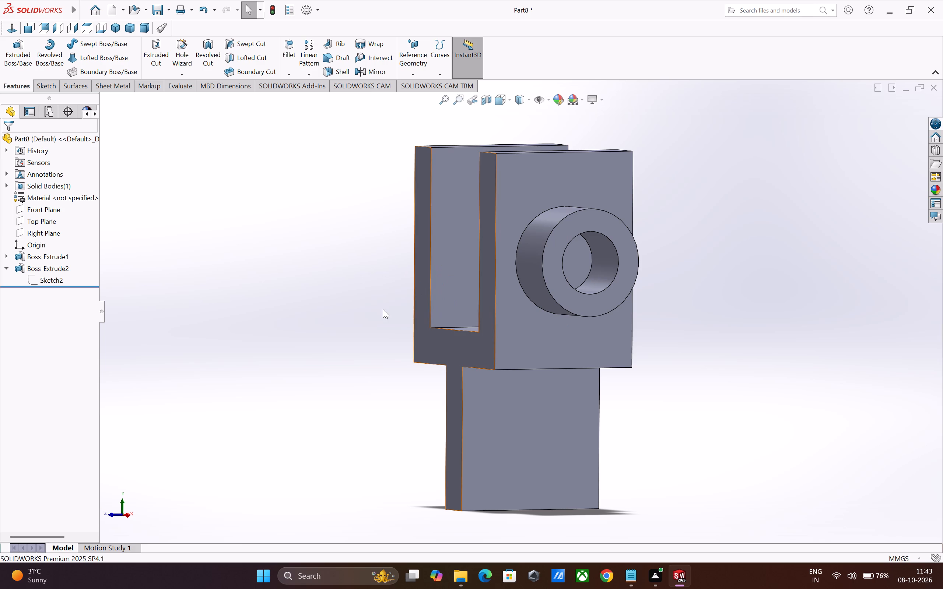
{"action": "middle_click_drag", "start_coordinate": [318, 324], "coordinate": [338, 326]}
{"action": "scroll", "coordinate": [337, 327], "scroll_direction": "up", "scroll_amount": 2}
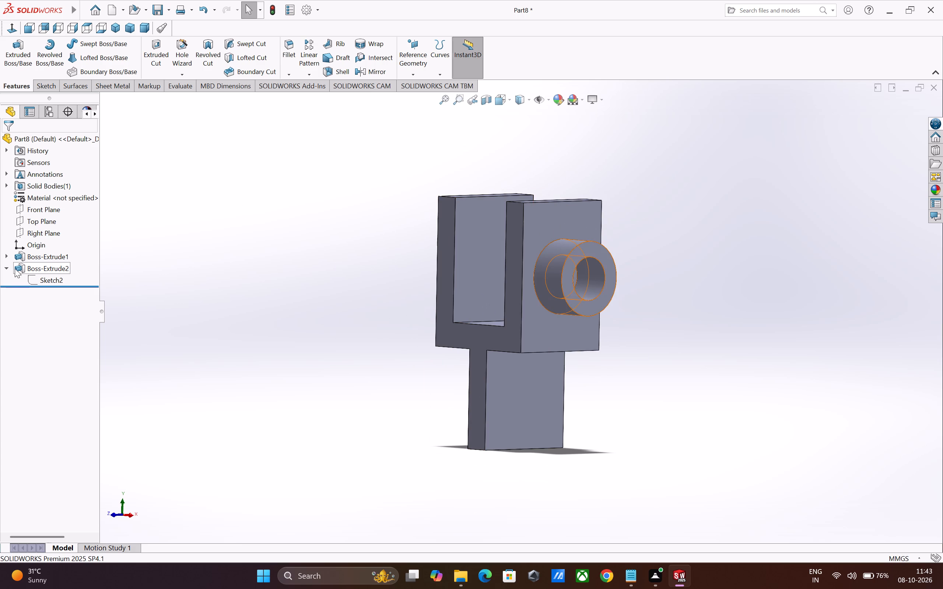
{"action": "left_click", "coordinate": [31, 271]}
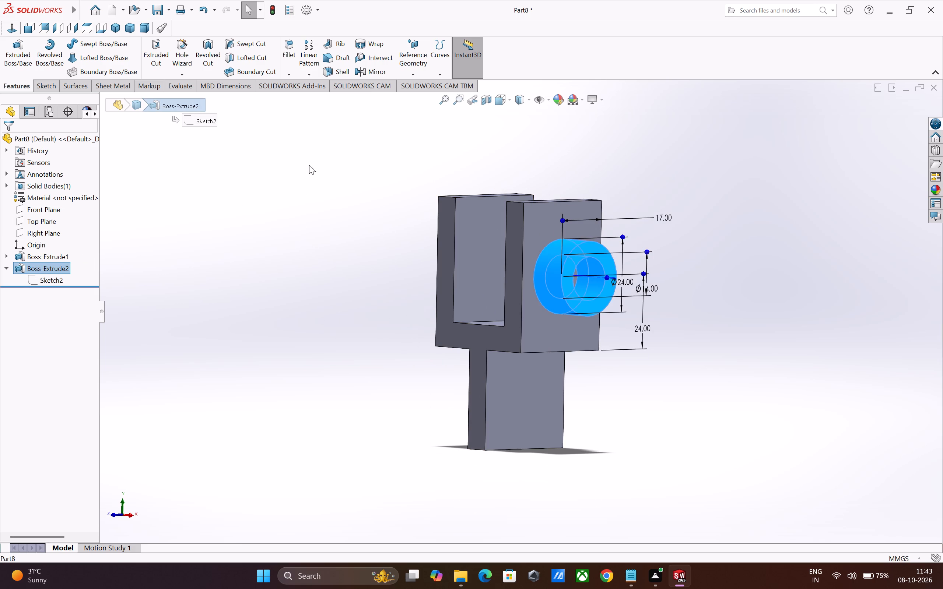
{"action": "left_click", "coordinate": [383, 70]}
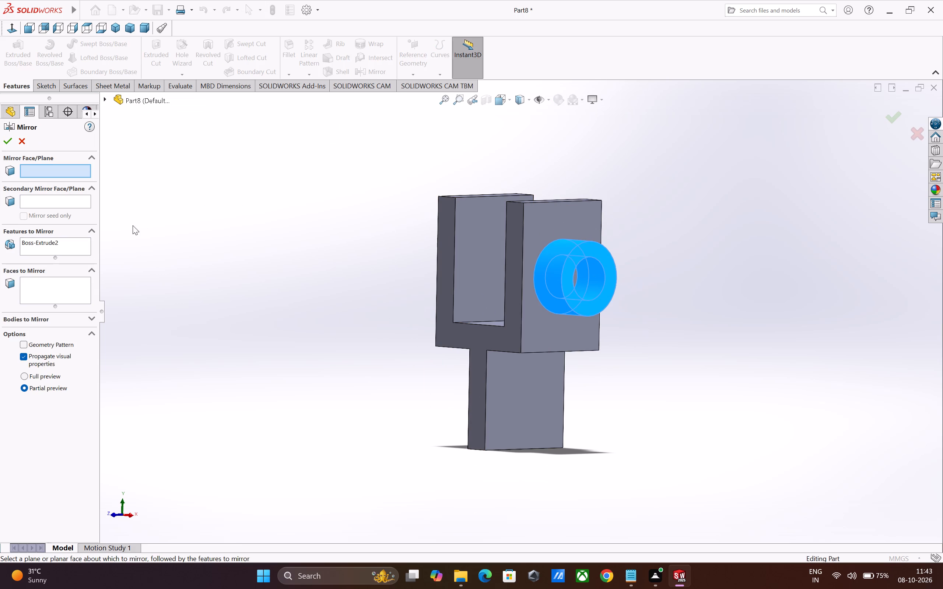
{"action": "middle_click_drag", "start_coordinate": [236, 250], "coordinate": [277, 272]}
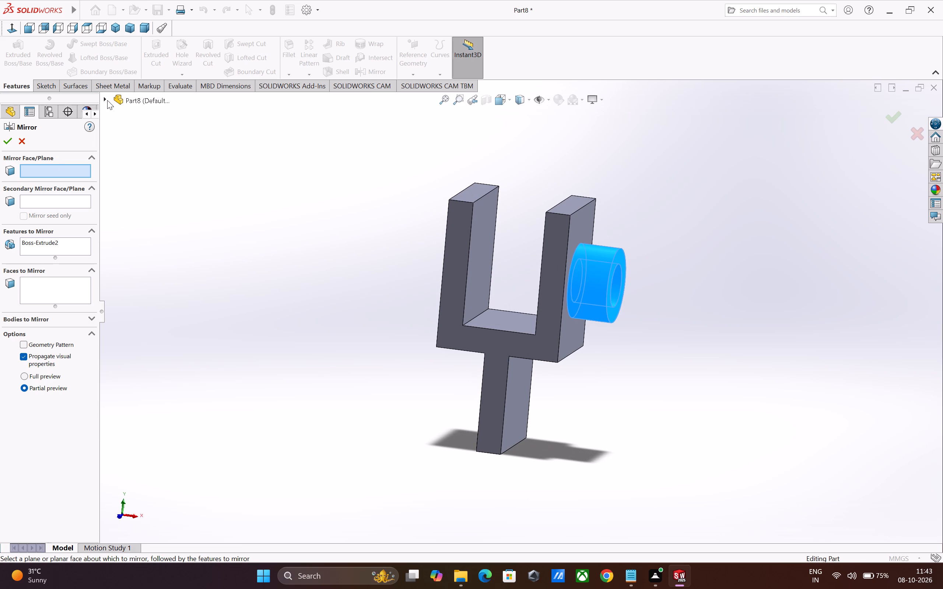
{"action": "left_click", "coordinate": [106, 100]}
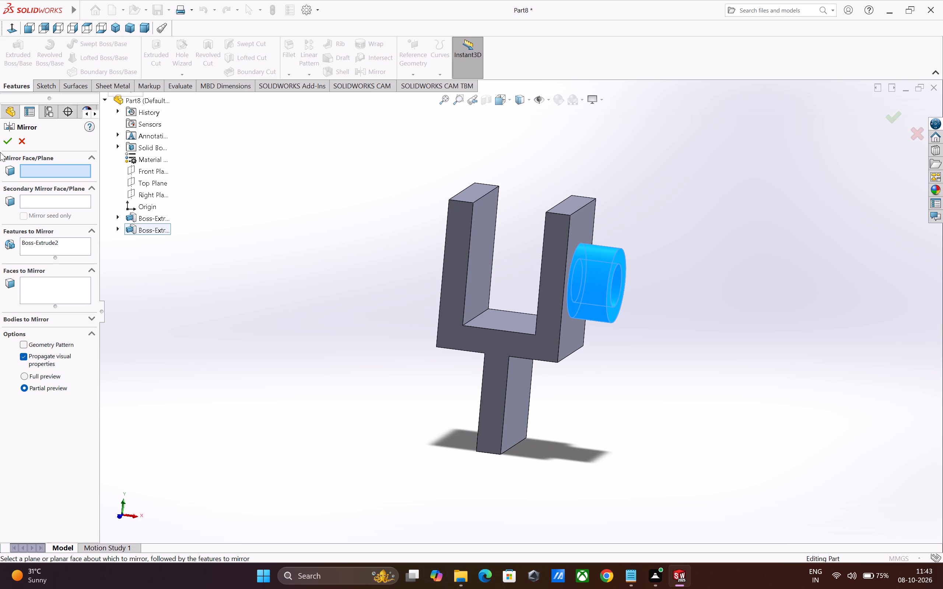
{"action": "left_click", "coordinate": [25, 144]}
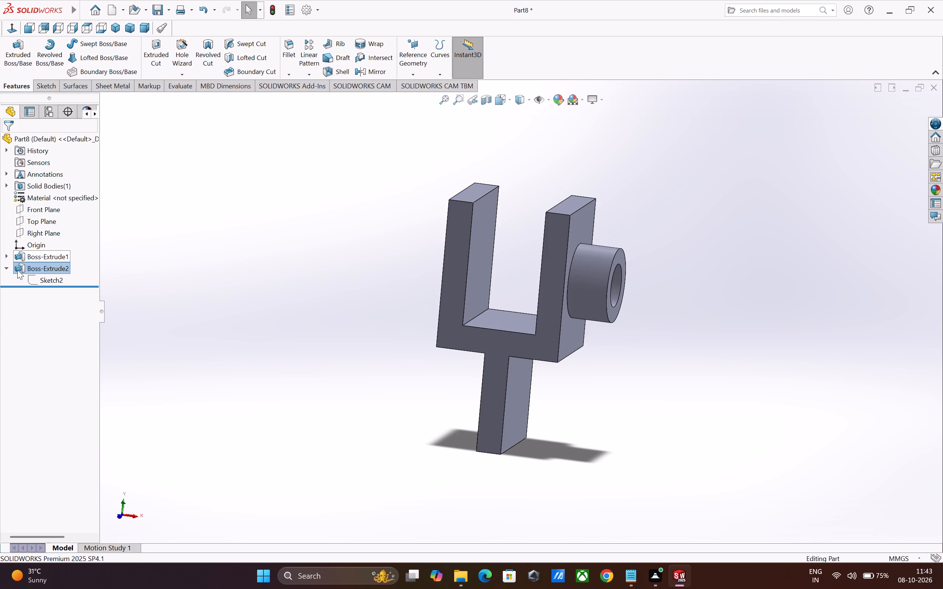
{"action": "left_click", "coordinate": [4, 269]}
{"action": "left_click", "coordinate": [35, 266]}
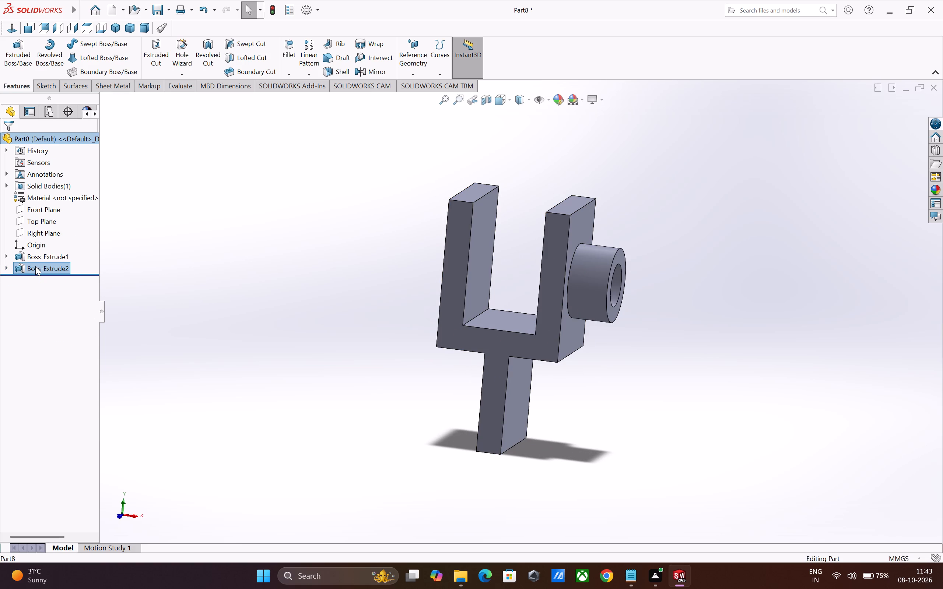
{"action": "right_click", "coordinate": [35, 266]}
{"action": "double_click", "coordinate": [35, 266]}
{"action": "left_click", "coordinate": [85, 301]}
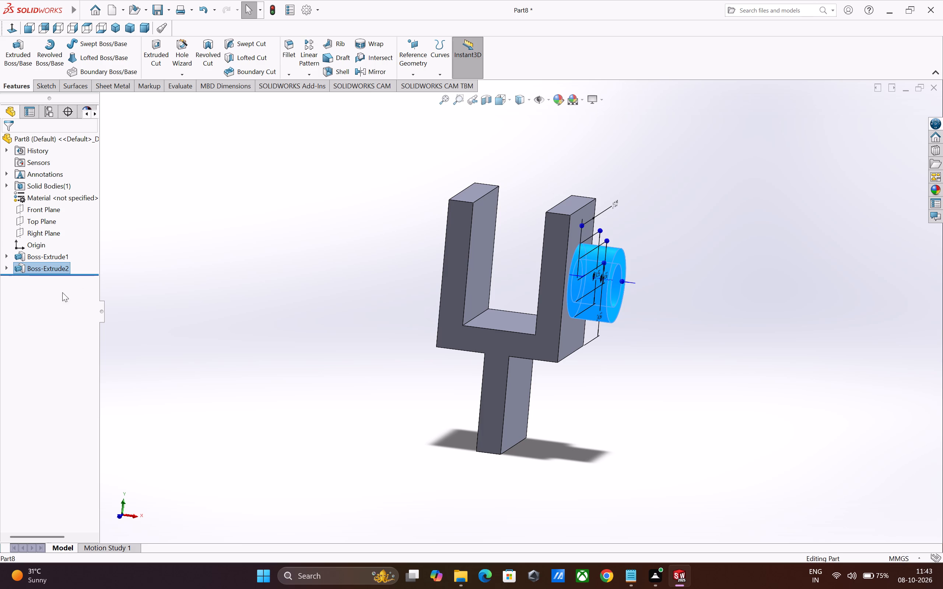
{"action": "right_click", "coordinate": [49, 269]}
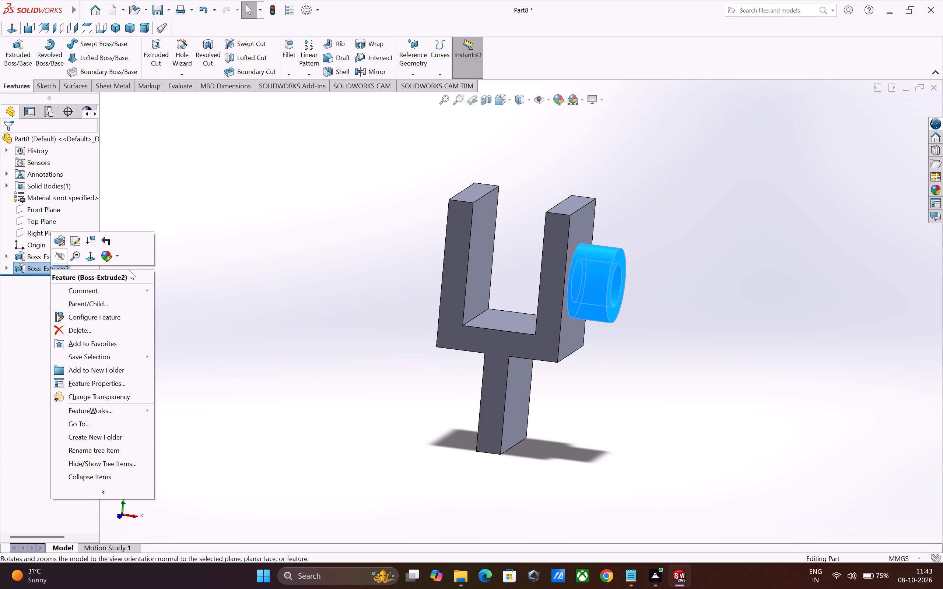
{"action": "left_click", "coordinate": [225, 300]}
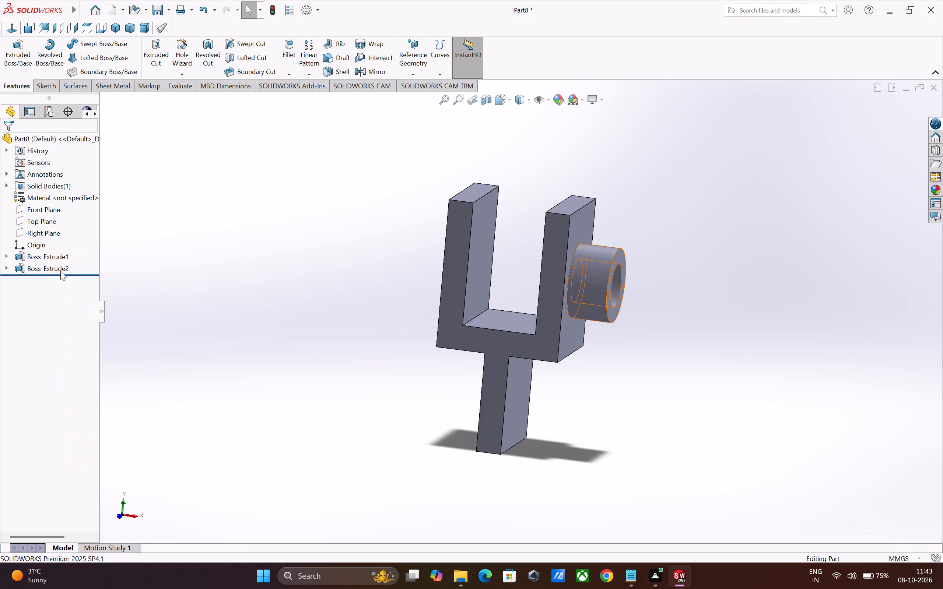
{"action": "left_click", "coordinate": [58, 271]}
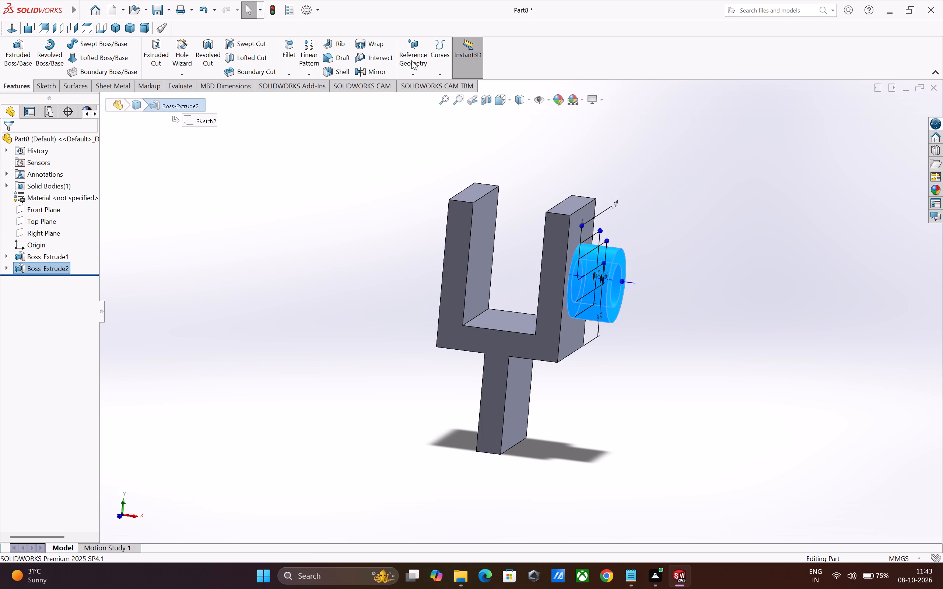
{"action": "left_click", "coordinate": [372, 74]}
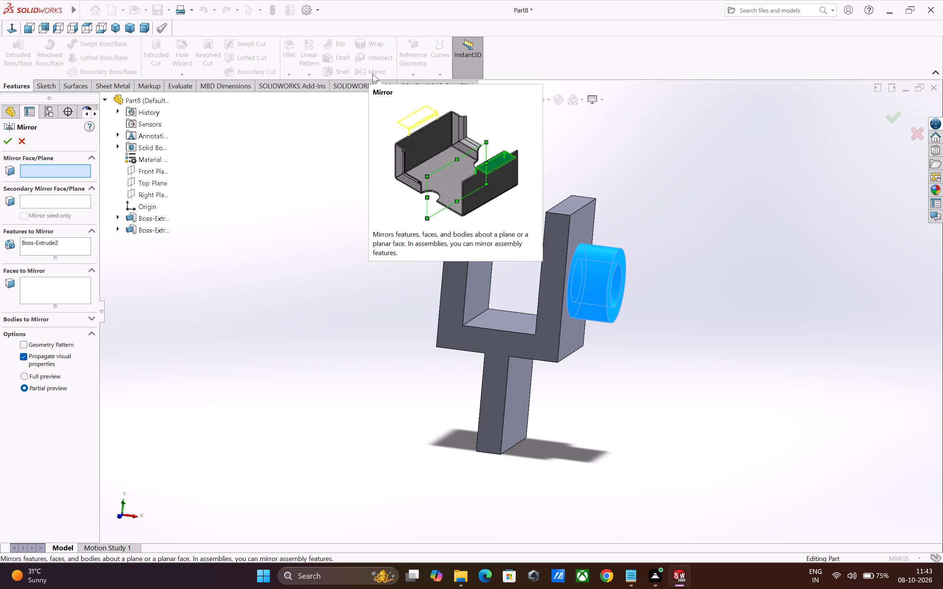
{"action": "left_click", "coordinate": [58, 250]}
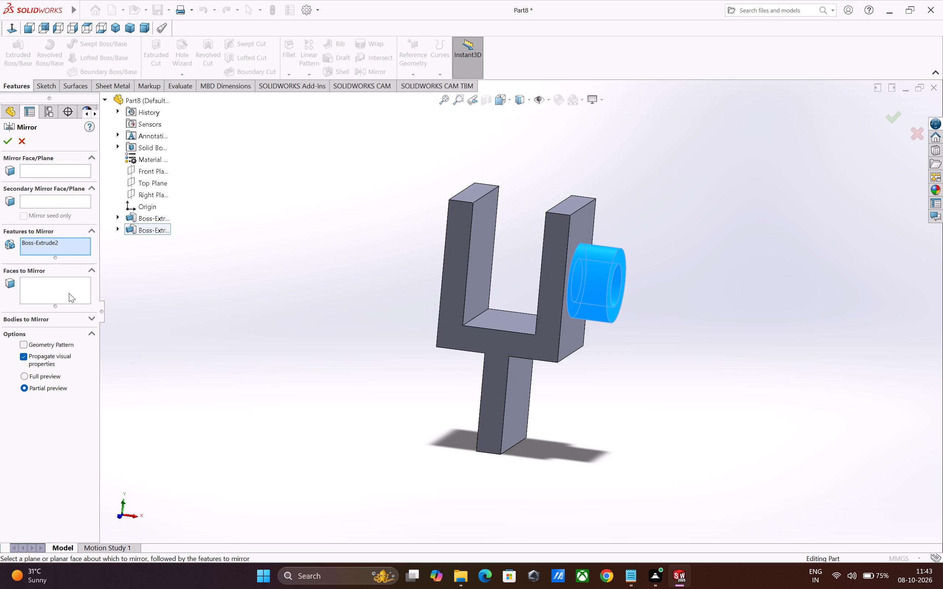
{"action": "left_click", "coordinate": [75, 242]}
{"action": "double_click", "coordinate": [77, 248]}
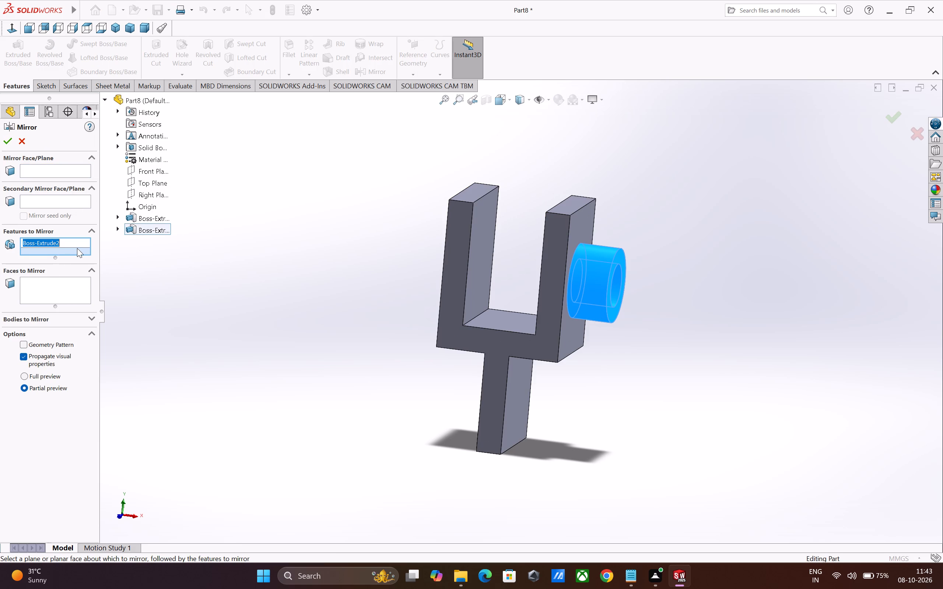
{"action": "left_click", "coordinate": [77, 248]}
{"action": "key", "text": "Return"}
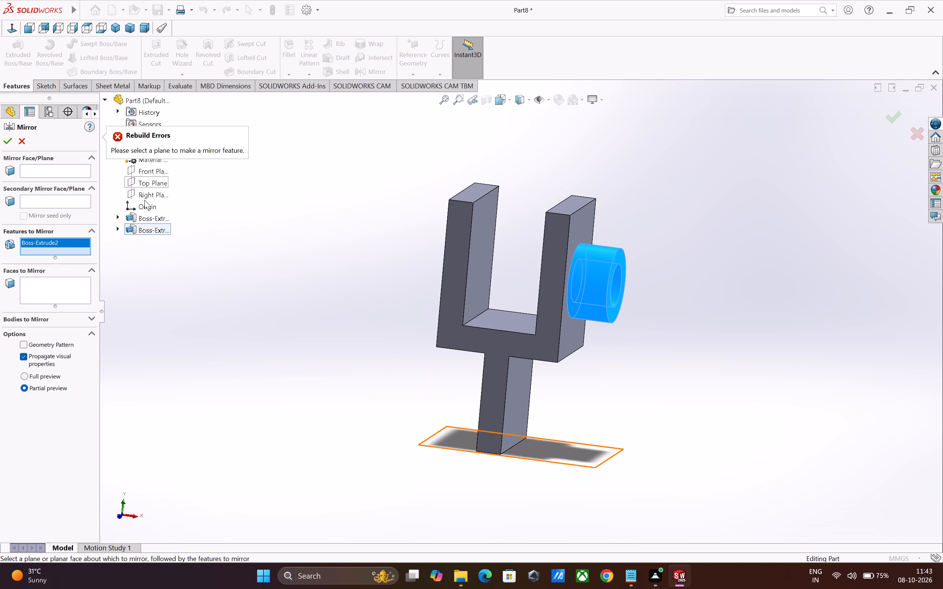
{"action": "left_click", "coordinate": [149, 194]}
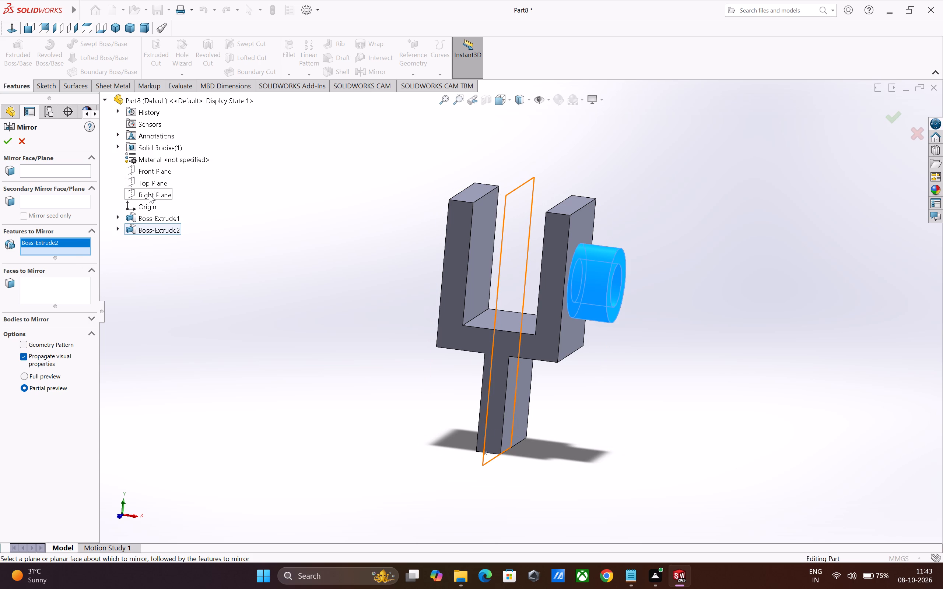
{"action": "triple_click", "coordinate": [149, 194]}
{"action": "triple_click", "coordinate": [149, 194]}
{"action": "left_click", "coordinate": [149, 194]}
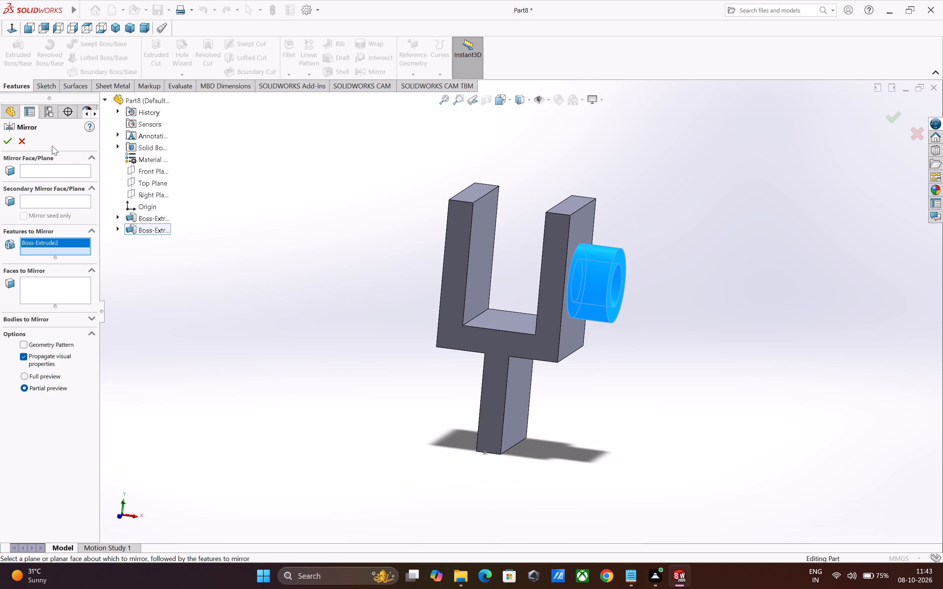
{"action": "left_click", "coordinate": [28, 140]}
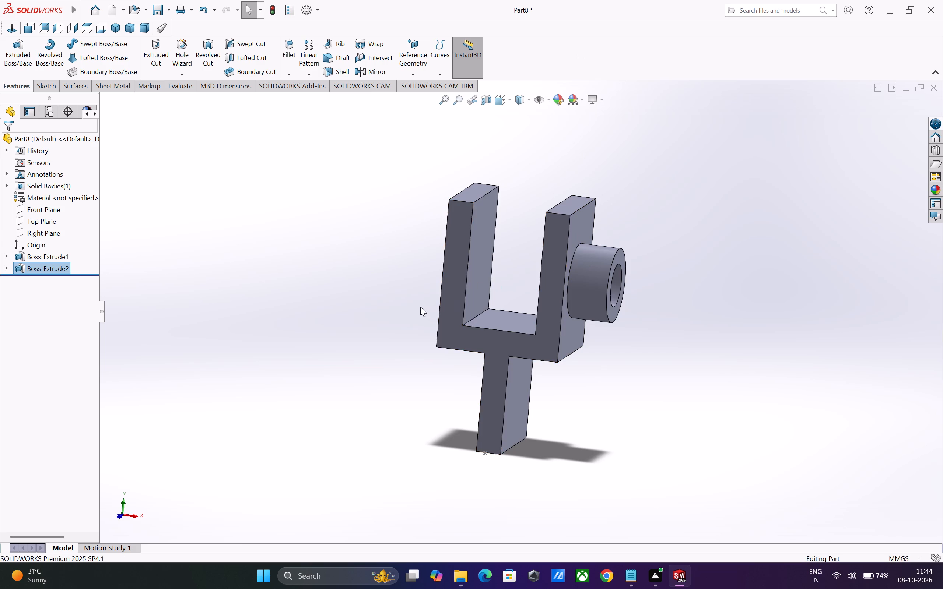
Start a sketch on the left arm's outer face and draw two concentric circles, about 19 mm and 9 mm in diameter.
{"action": "scroll", "coordinate": [419, 307], "scroll_direction": "up", "scroll_amount": 1}
{"action": "middle_click_drag", "start_coordinate": [418, 307], "coordinate": [488, 318]}
{"action": "left_click", "coordinate": [503, 265]}
{"action": "left_click", "coordinate": [544, 246]}
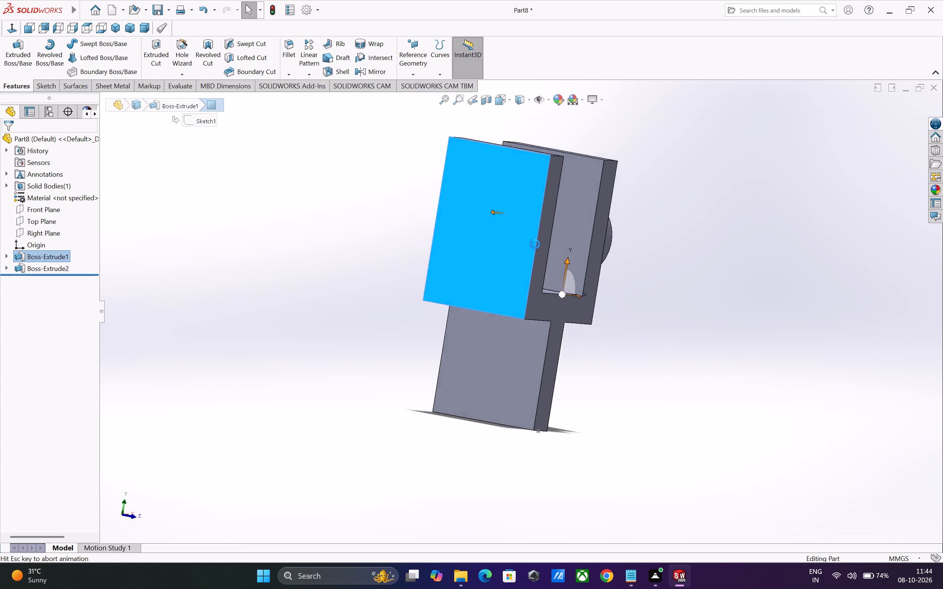
{"action": "left_click", "coordinate": [87, 45]}
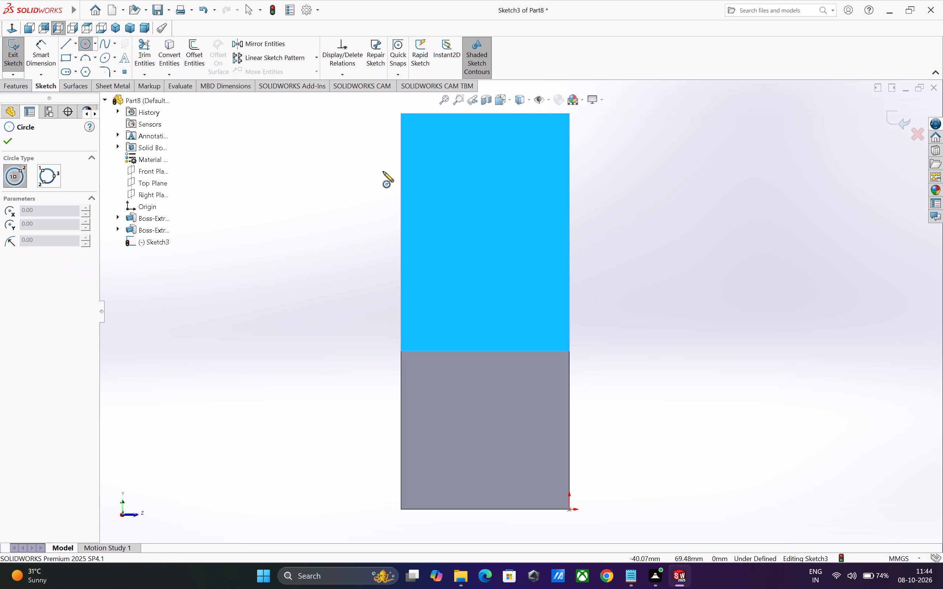
{"action": "left_click", "coordinate": [484, 215]}
{"action": "left_click_drag", "start_coordinate": [525, 240], "coordinate": [529, 241]}
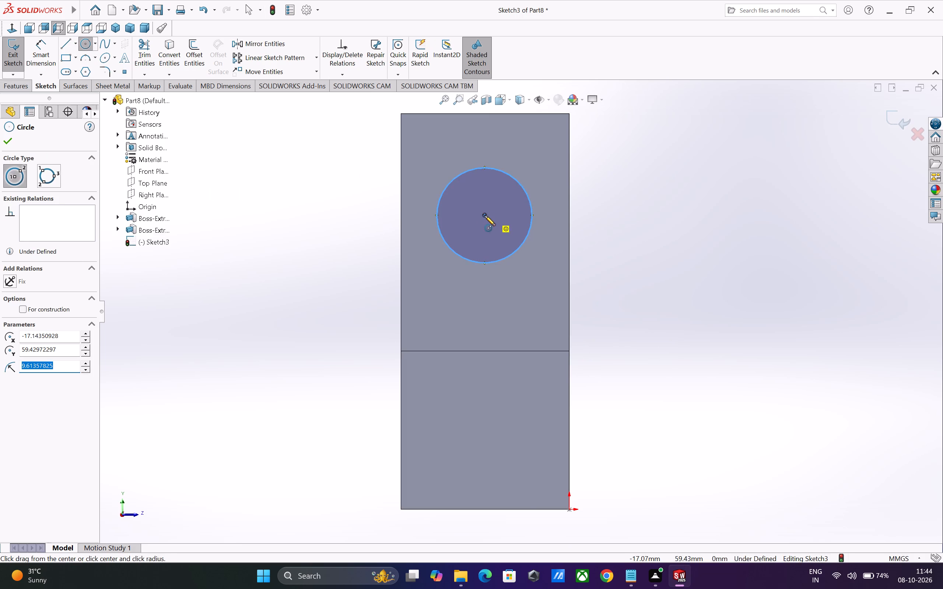
{"action": "left_click", "coordinate": [485, 215]}
{"action": "left_click", "coordinate": [504, 228]}
{"action": "key", "text": "Escape"}
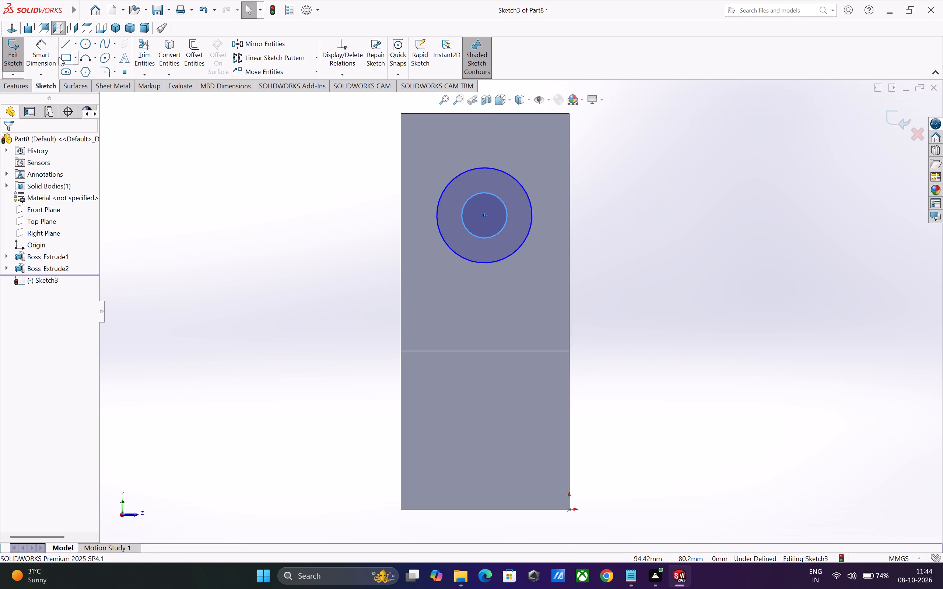
Dimension the outer circle's diameter as 24 mm.
{"action": "left_click", "coordinate": [43, 46]}
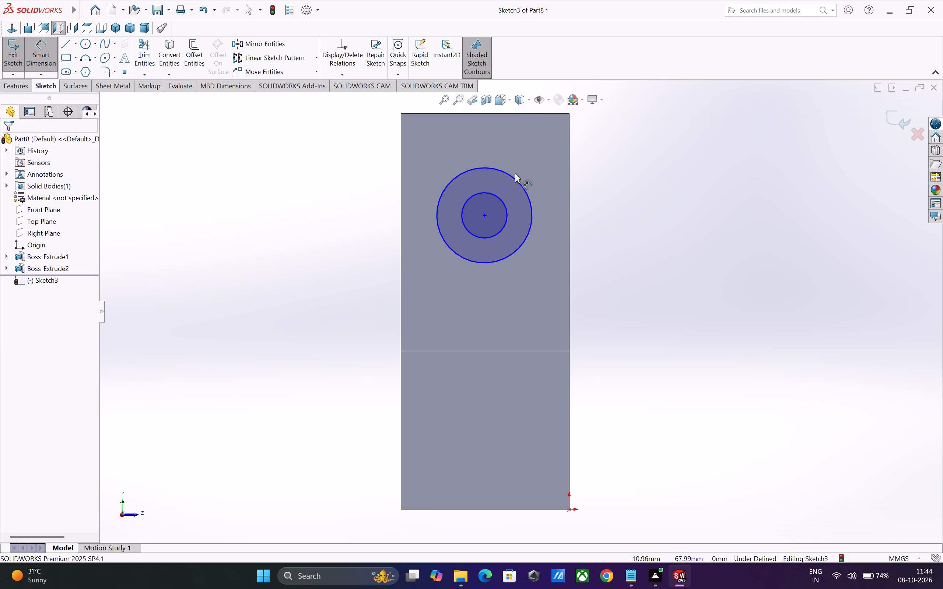
{"action": "left_click", "coordinate": [514, 176]}
{"action": "left_click", "coordinate": [597, 193]}
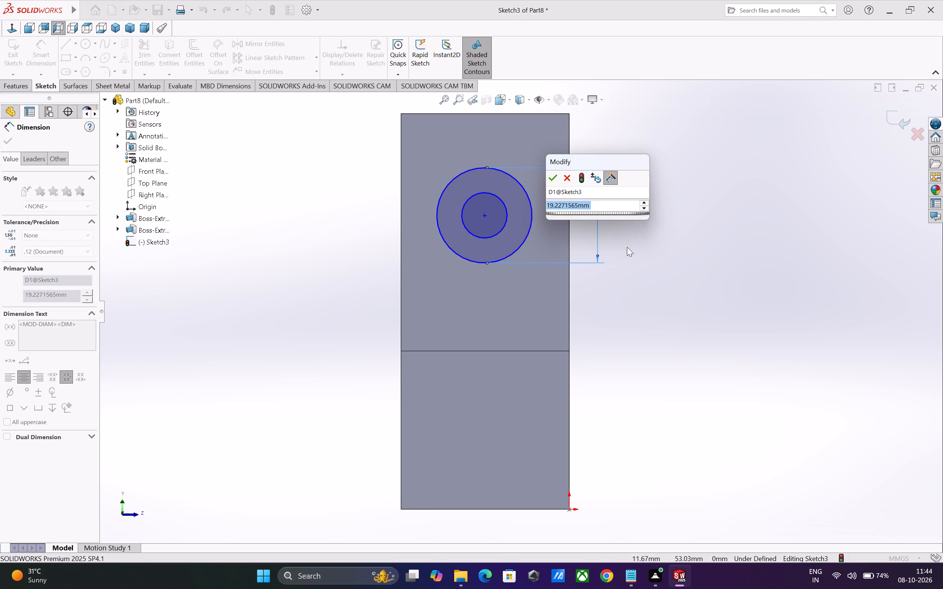
{"action": "type", "text": "24"}
{"action": "key", "text": "Return"}
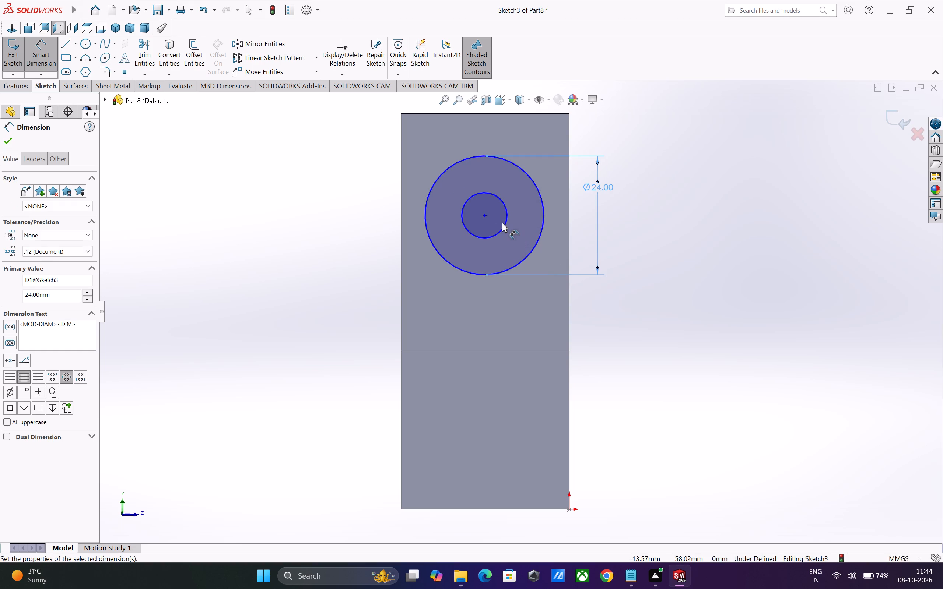
Dimension the inner circle's diameter as 14 mm.
{"action": "left_click", "coordinate": [505, 225]}
{"action": "left_click", "coordinate": [556, 226]}
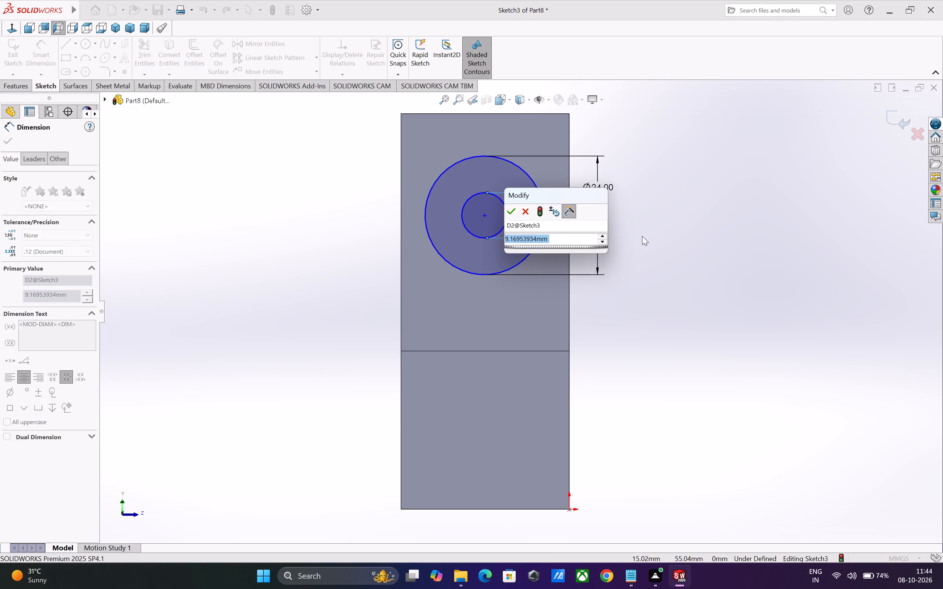
{"action": "key", "text": "1"}
{"action": "key", "text": "4"}
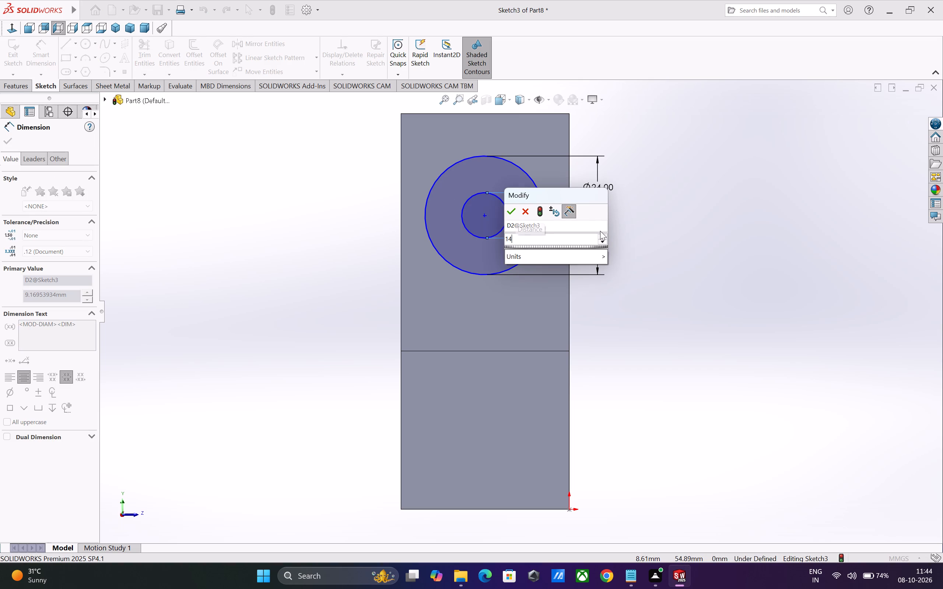
{"action": "key", "text": "Return"}
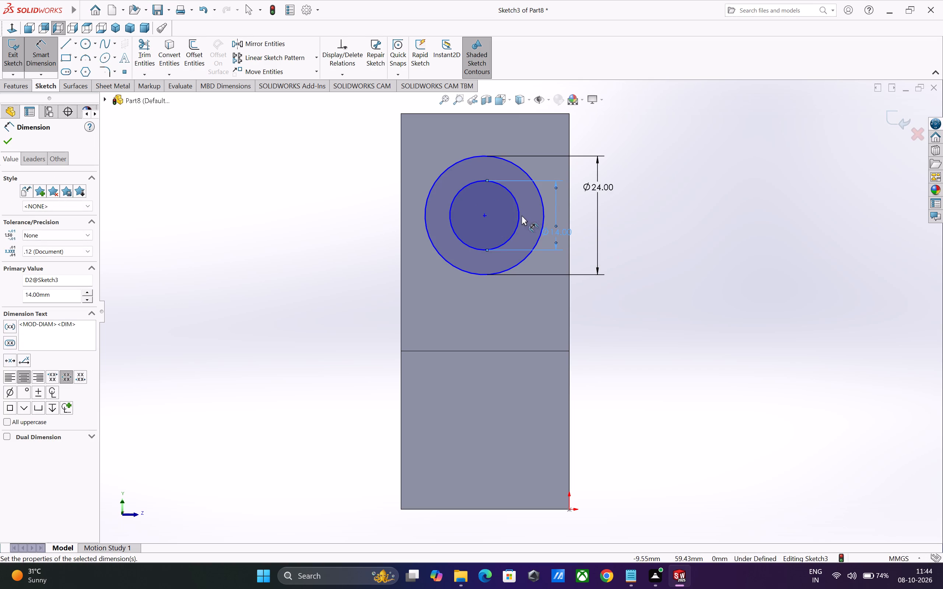
Dimension the circles' centre 24 mm above the lower edge of the left arm's outer face.
{"action": "left_click", "coordinate": [483, 215]}
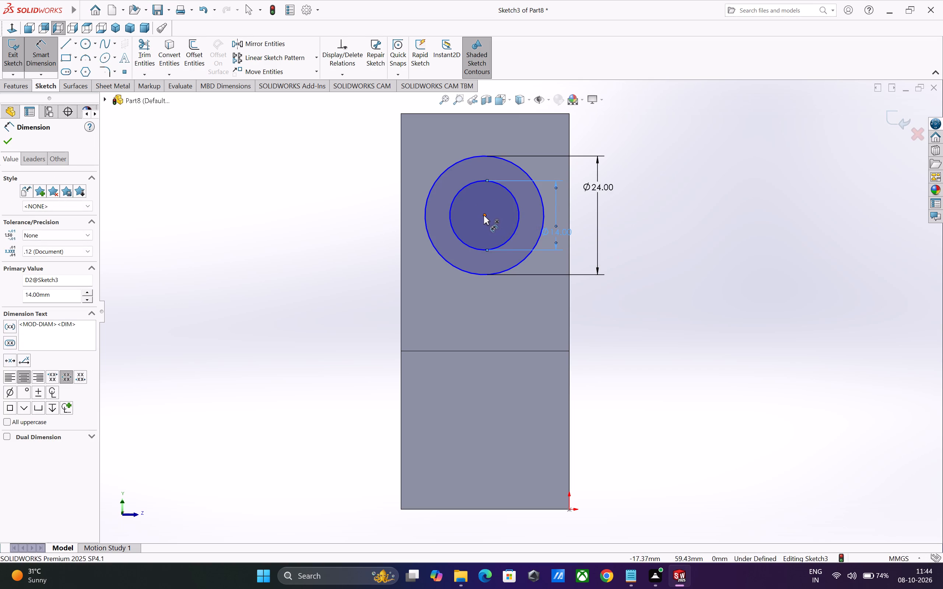
{"action": "left_click", "coordinate": [483, 350]}
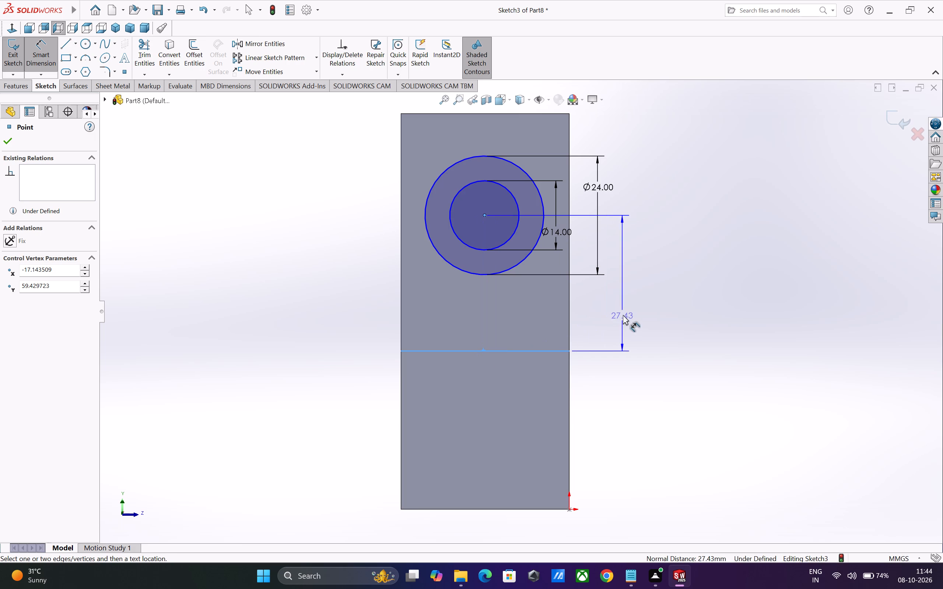
{"action": "left_click", "coordinate": [623, 315]}
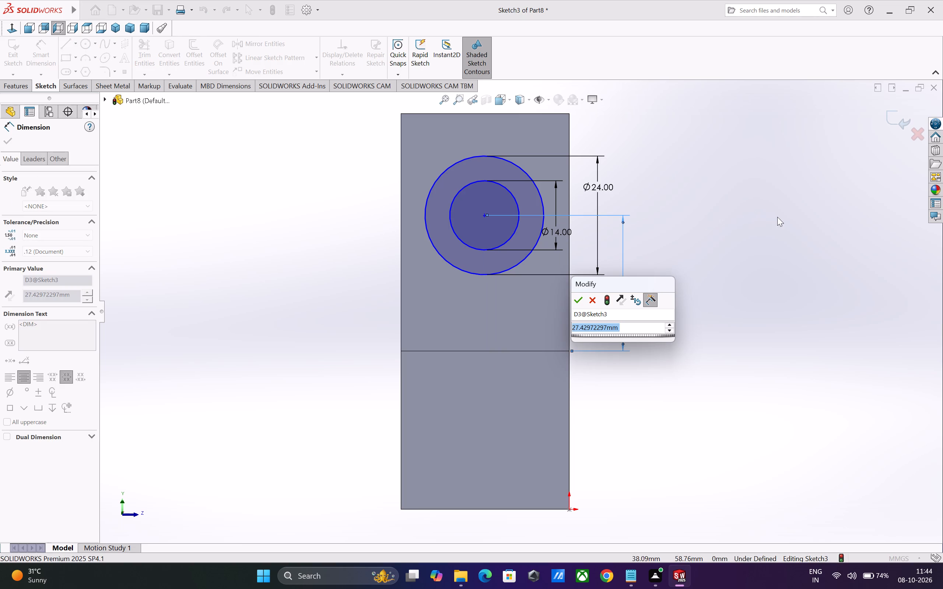
{"action": "type", "text": "24"}
{"action": "key", "text": "Return"}
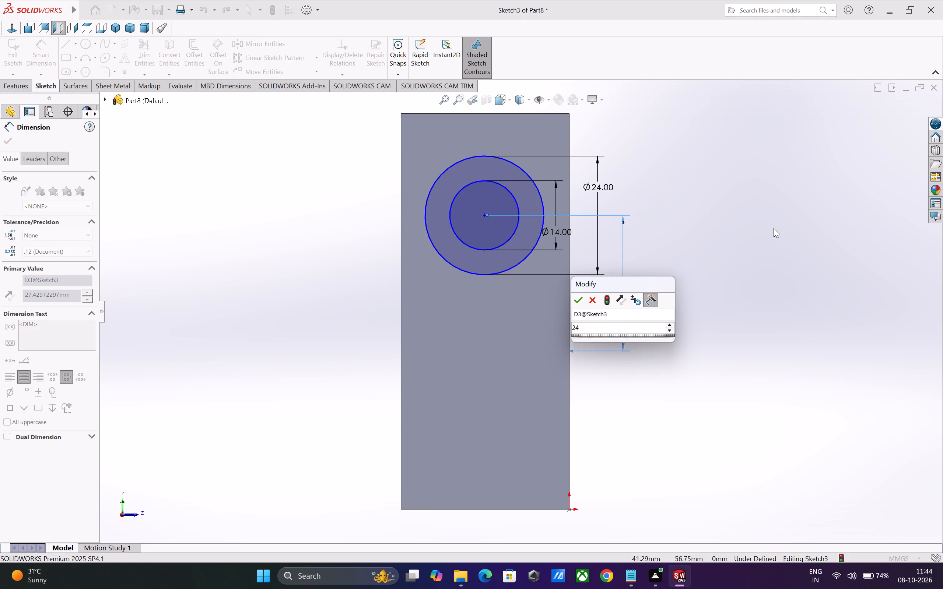
Dimension the circles' centre 17 mm (34/2) from the left arm's rear vertical edge and end dimensioning.
{"action": "left_click", "coordinate": [484, 233]}
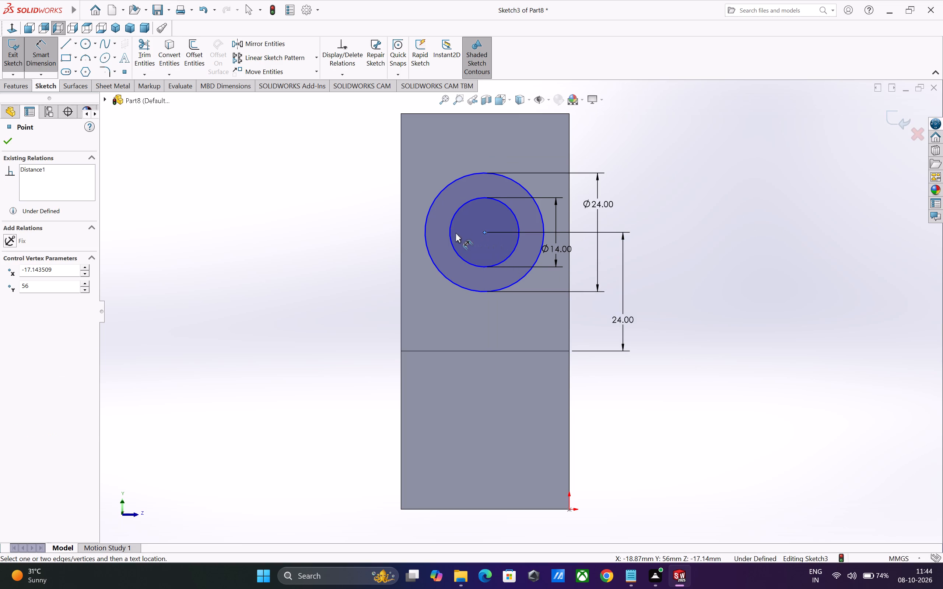
{"action": "left_click", "coordinate": [401, 243]}
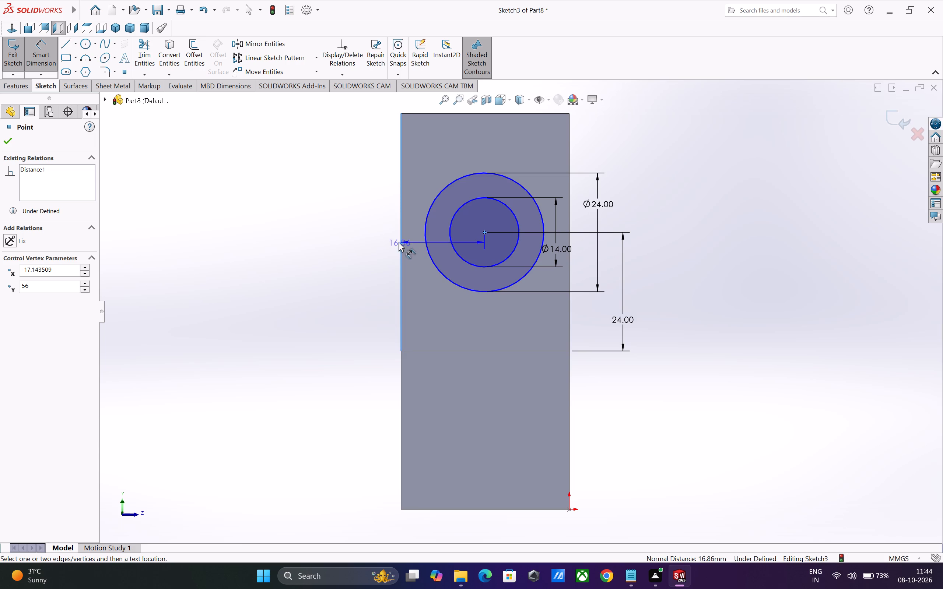
{"action": "left_click", "coordinate": [343, 239]}
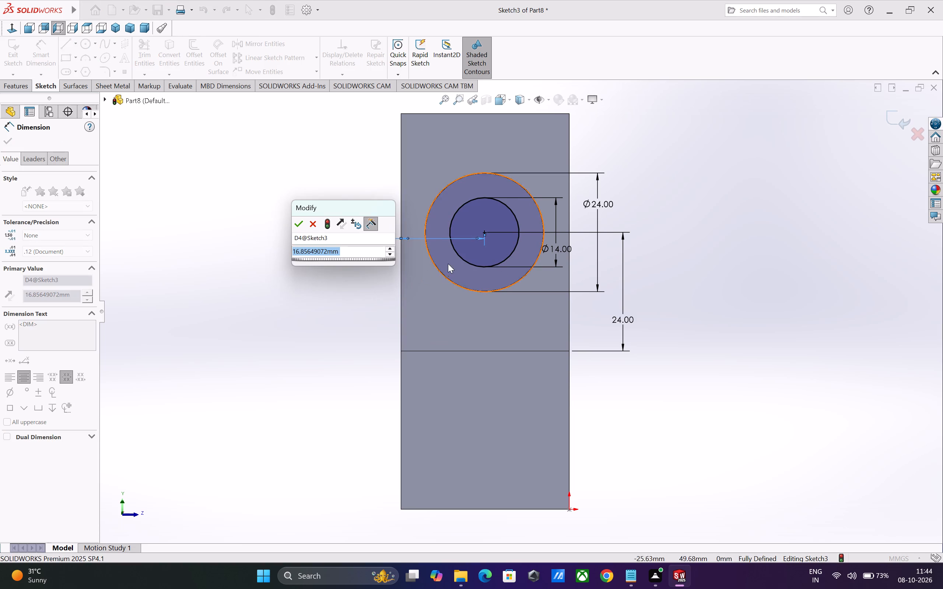
{"action": "type", "text": "34"}
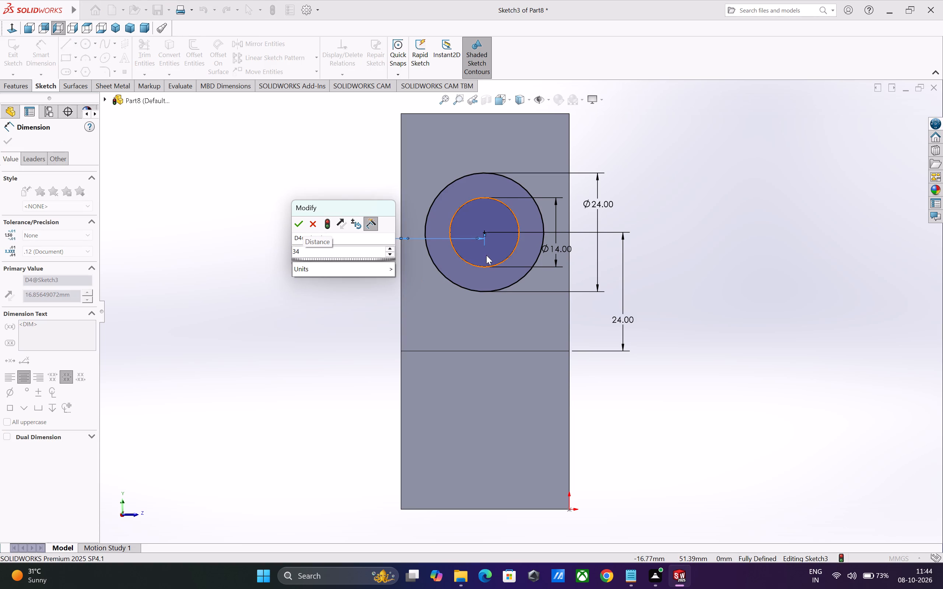
{"action": "key", "text": "slash"}
{"action": "key", "text": "2"}
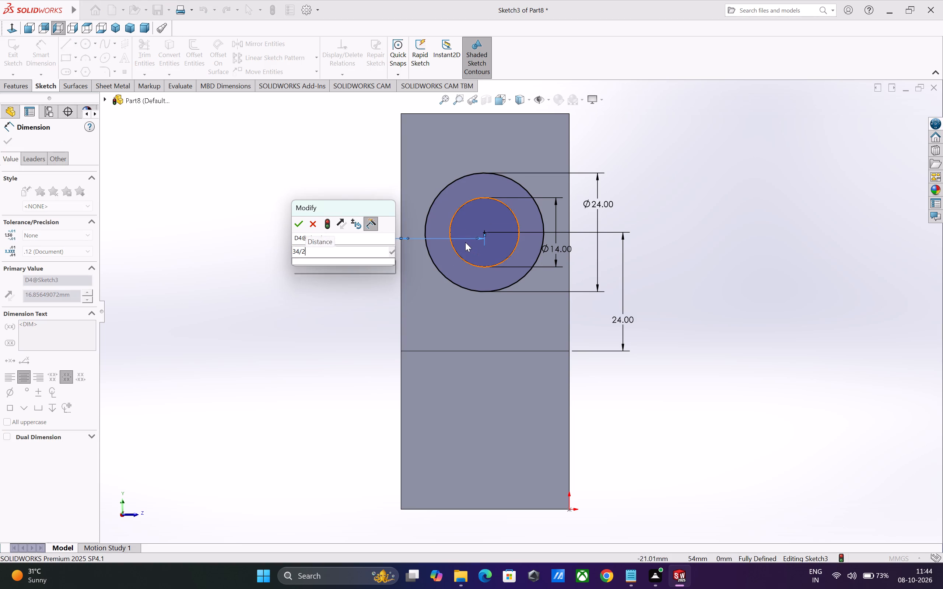
{"action": "key", "text": "Return"}
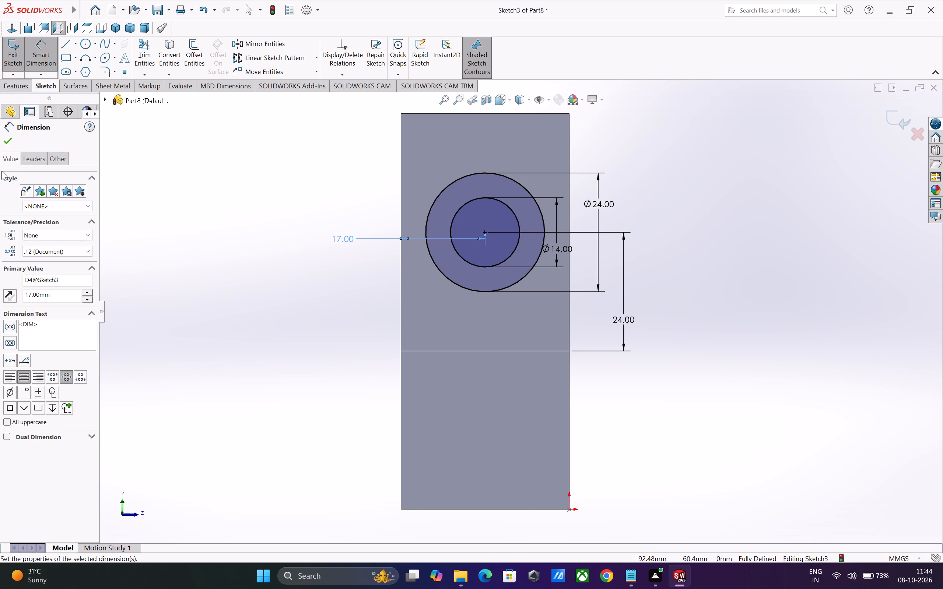
{"action": "left_click", "coordinate": [8, 145]}
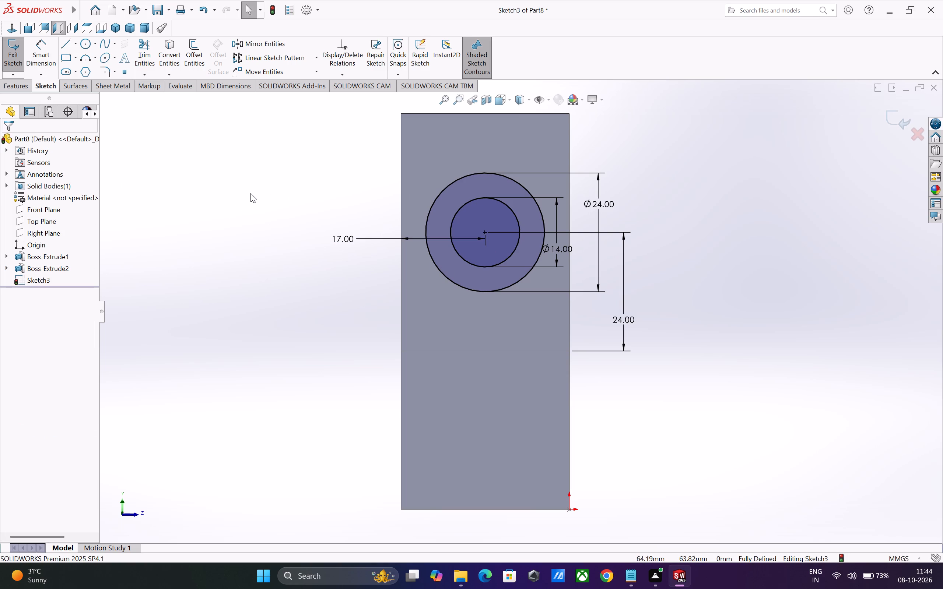
{"action": "left_click", "coordinate": [261, 189]}
Extrude the ring between the two circles as a blind boss 13 mm outward from the left arm's outer face.
{"action": "left_click", "coordinate": [16, 87]}
{"action": "left_click", "coordinate": [11, 58]}
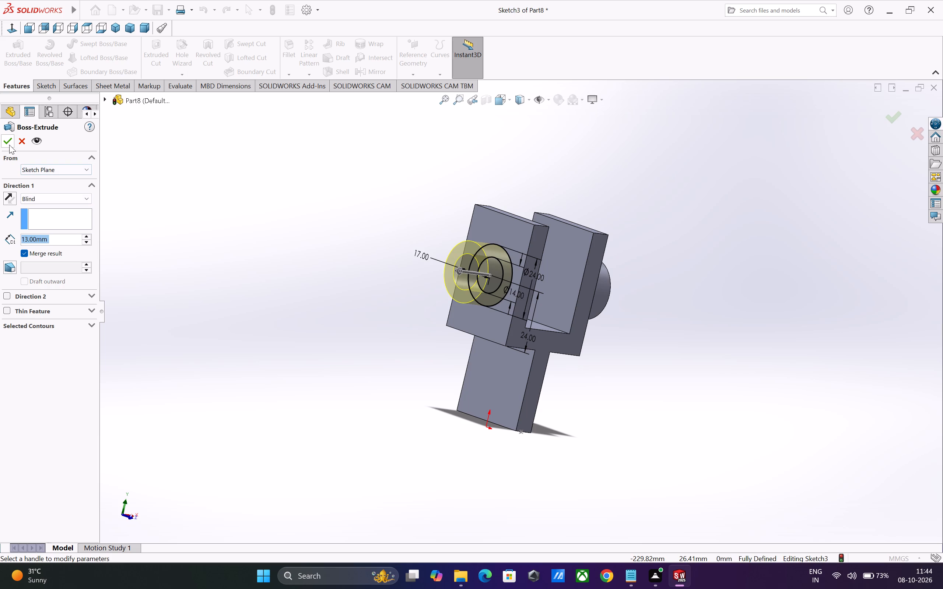
{"action": "left_click", "coordinate": [7, 144]}
{"action": "left_click", "coordinate": [253, 240]}
Start a sketch on the left arm's face inside the ring and draw a 7 mm radius circle matching the ring's bore.
{"action": "middle_click_drag", "start_coordinate": [472, 320], "coordinate": [503, 329]}
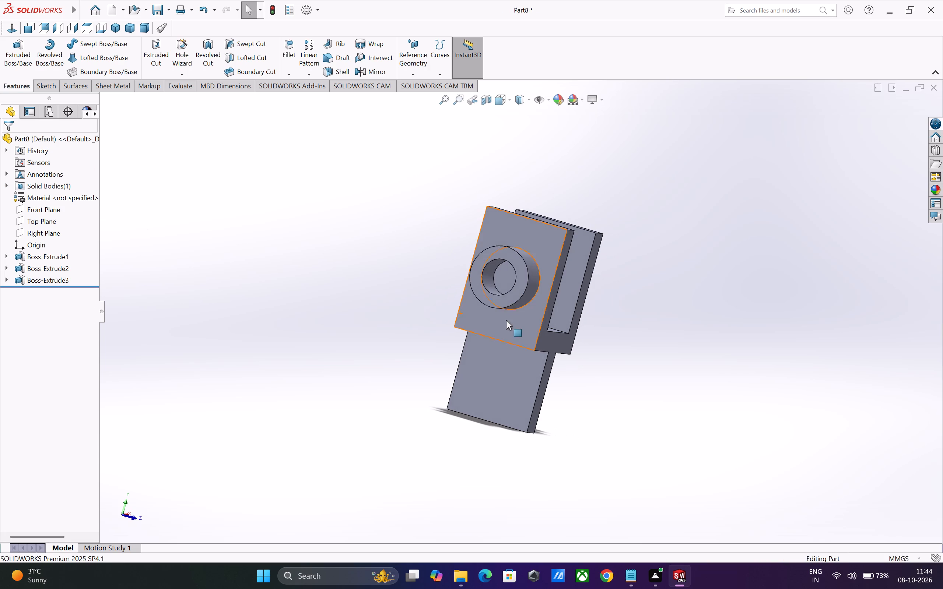
{"action": "left_click", "coordinate": [501, 286]}
{"action": "left_click", "coordinate": [541, 267]}
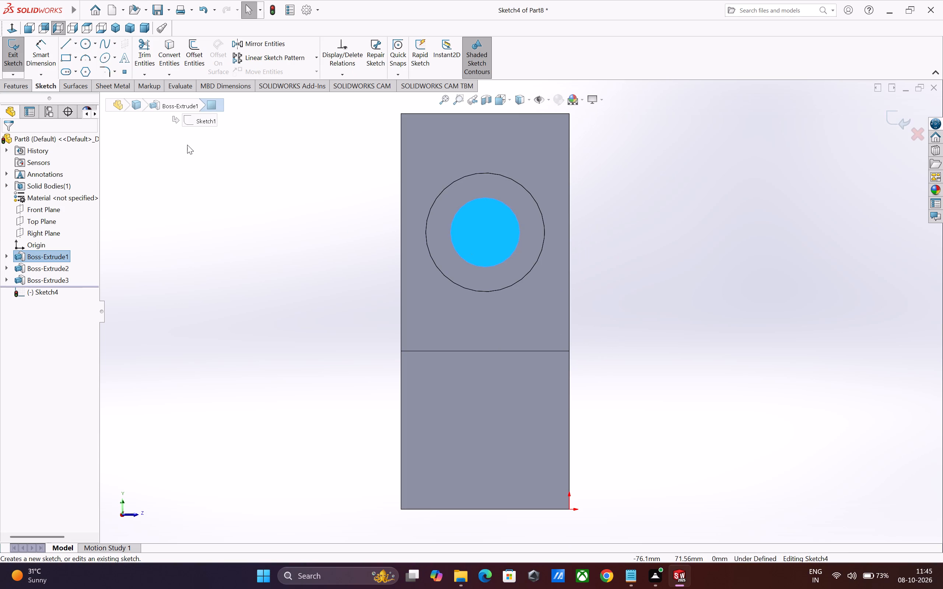
{"action": "left_click", "coordinate": [84, 46]}
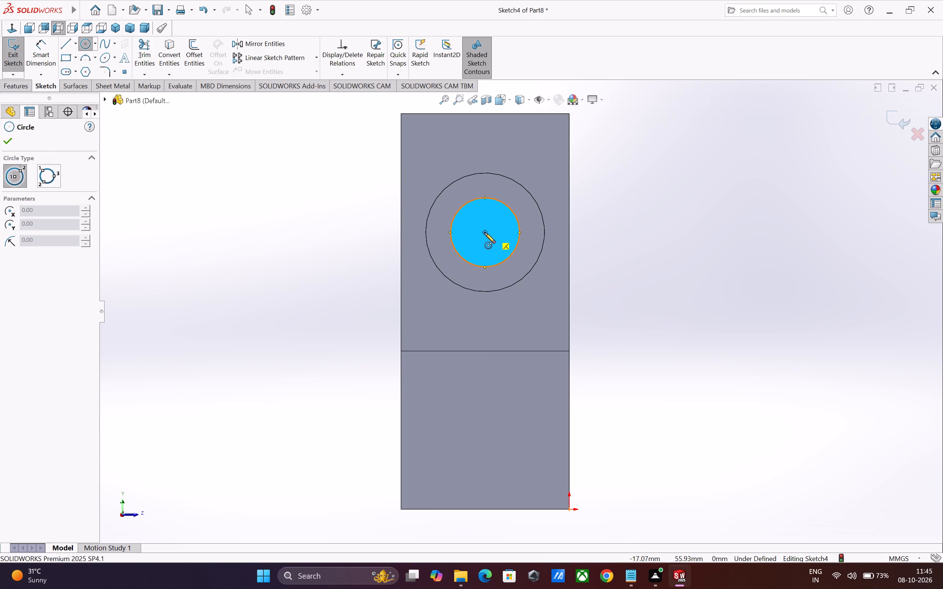
{"action": "left_click", "coordinate": [485, 233]}
{"action": "left_click", "coordinate": [520, 232]}
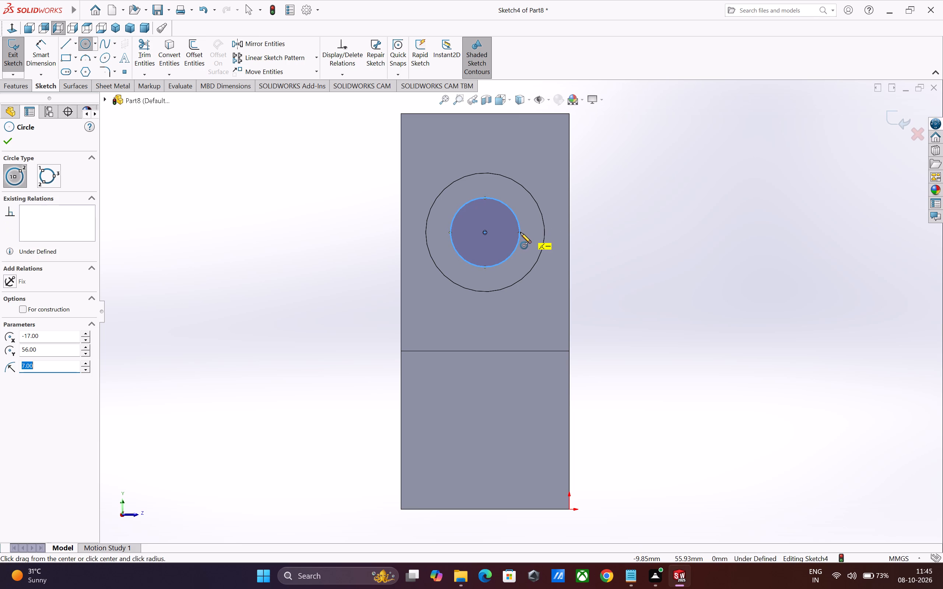
Cut the 7 mm radius circle Through All from the sketch plane, making aligned holes through both arms and ring bores.
{"action": "key", "text": "Escape"}
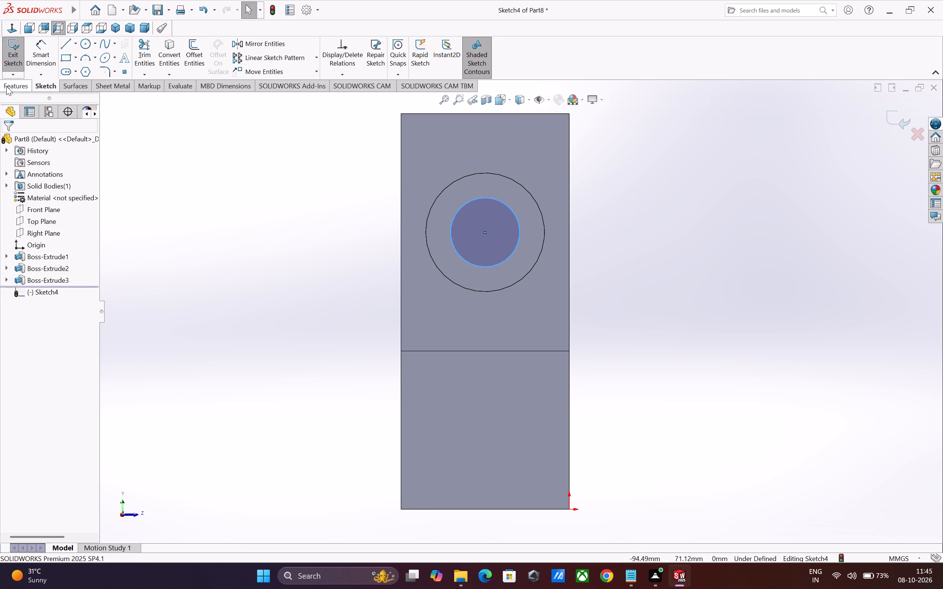
{"action": "left_click", "coordinate": [6, 86]}
{"action": "left_click", "coordinate": [156, 59]}
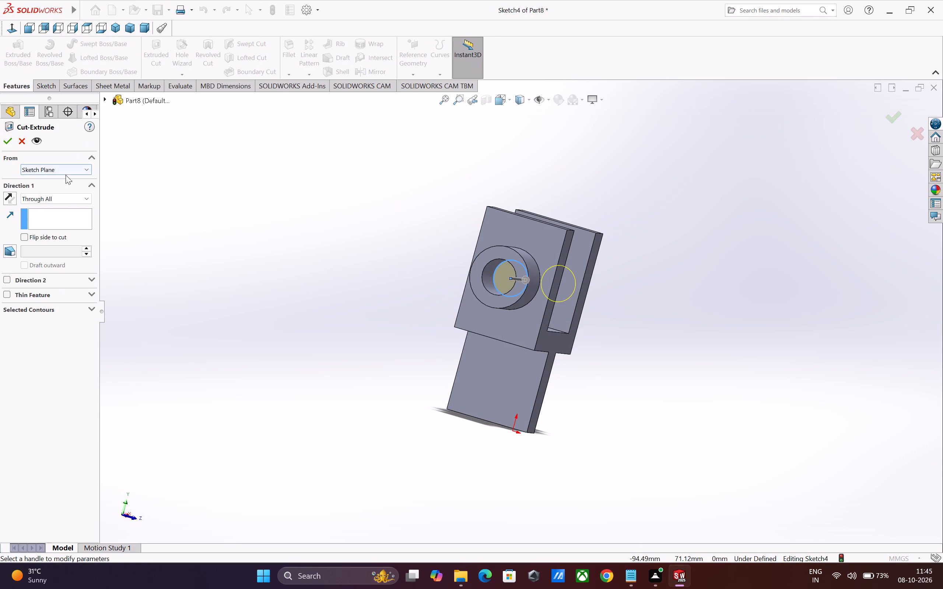
{"action": "middle_click_drag", "start_coordinate": [252, 262], "coordinate": [196, 245]}
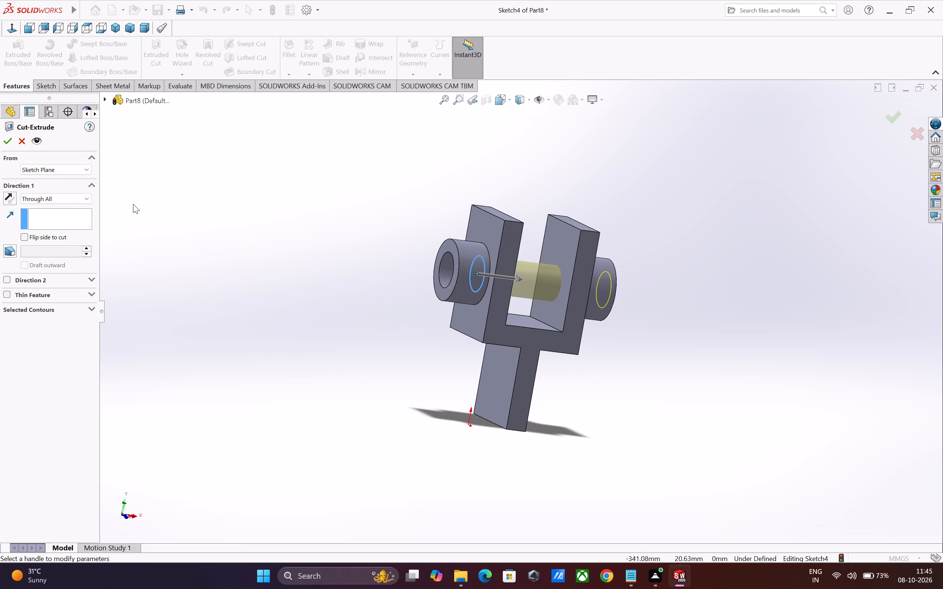
{"action": "left_click", "coordinate": [9, 144]}
{"action": "left_click", "coordinate": [332, 274]}
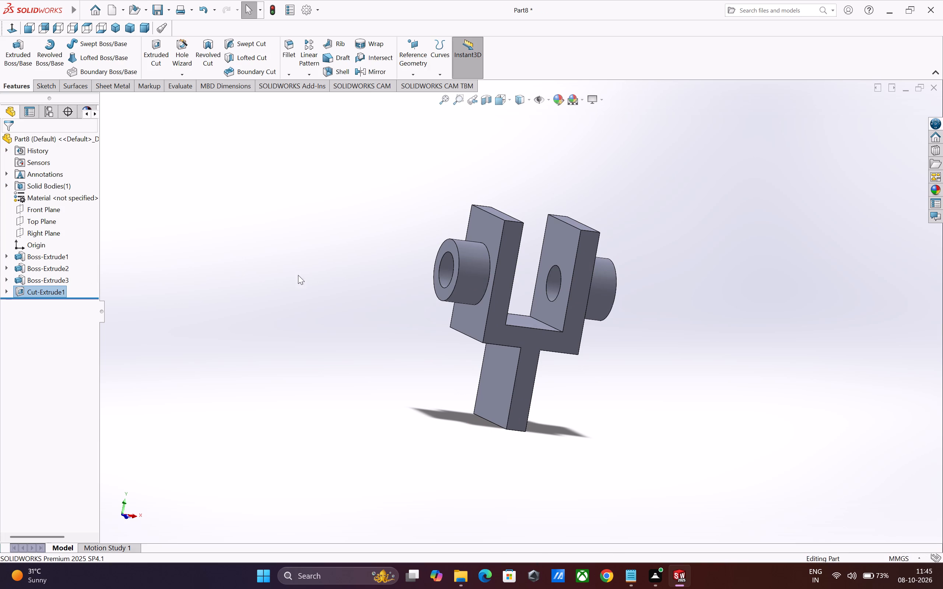
{"action": "middle_click_drag", "start_coordinate": [357, 344], "coordinate": [317, 337]}
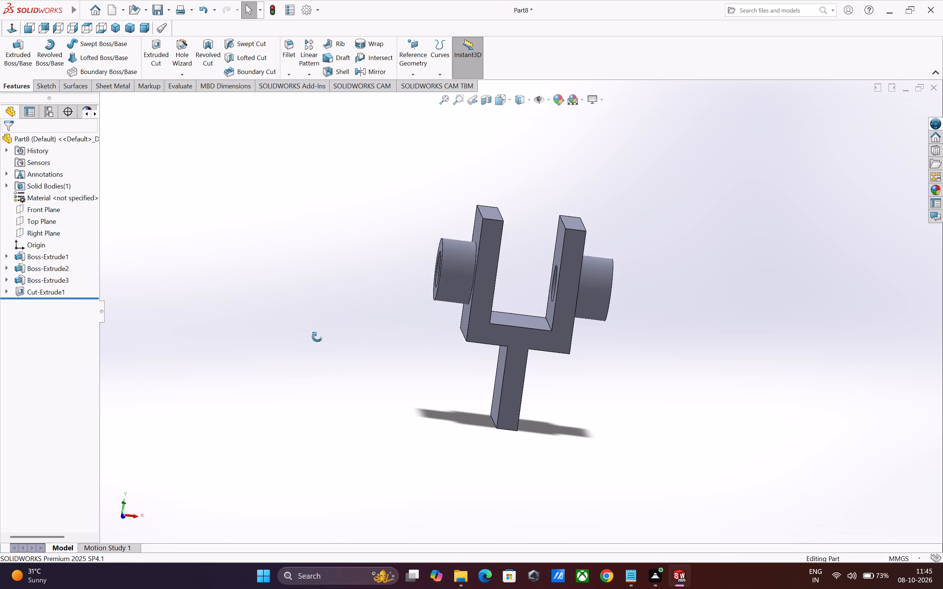
{"action": "middle_click_drag", "start_coordinate": [317, 337], "coordinate": [288, 331]}
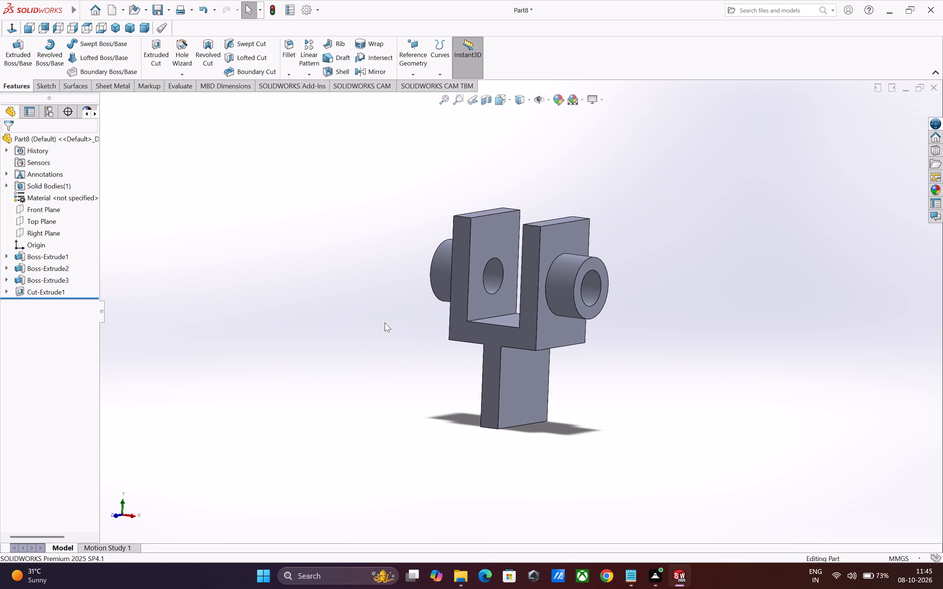
Save the part as Exe-20 in the Fuji folder, basing the name on the existing Exe-19 file.
{"action": "key", "text": "ctrl+s"}
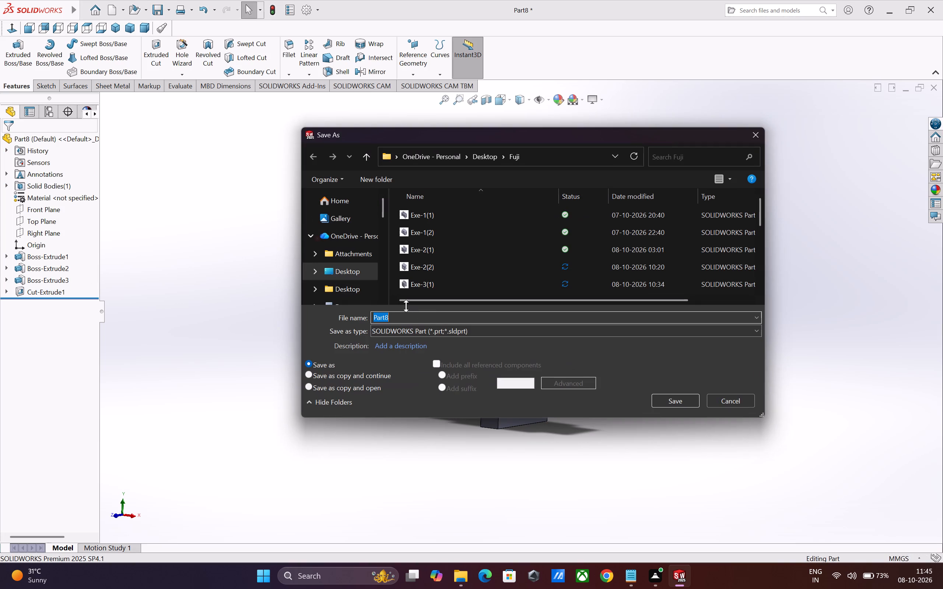
{"action": "scroll", "coordinate": [462, 268], "scroll_direction": "down", "scroll_amount": 8}
{"action": "left_click", "coordinate": [454, 272]}
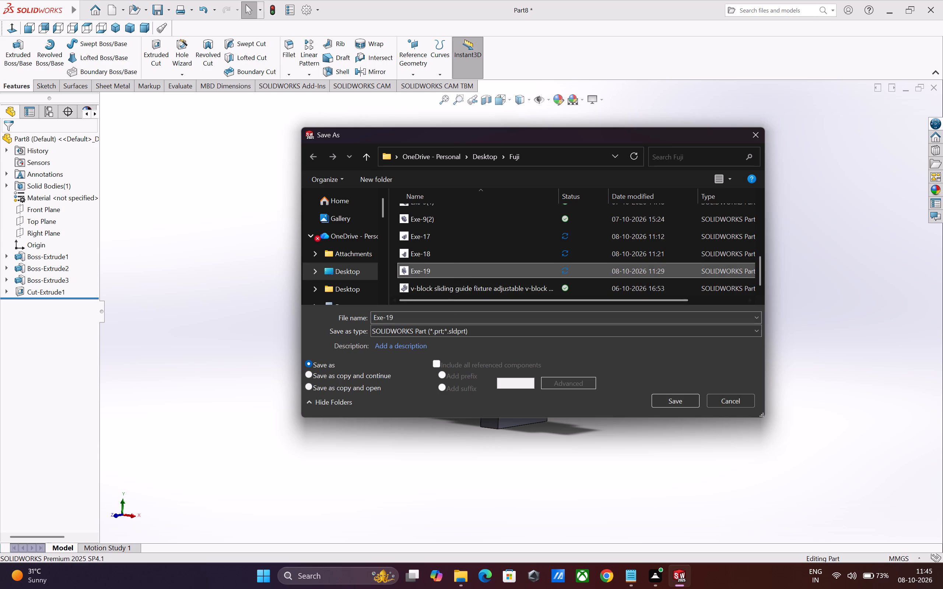
{"action": "left_click", "coordinate": [402, 321]}
{"action": "left_click", "coordinate": [403, 318]}
{"action": "left_click", "coordinate": [403, 318]}
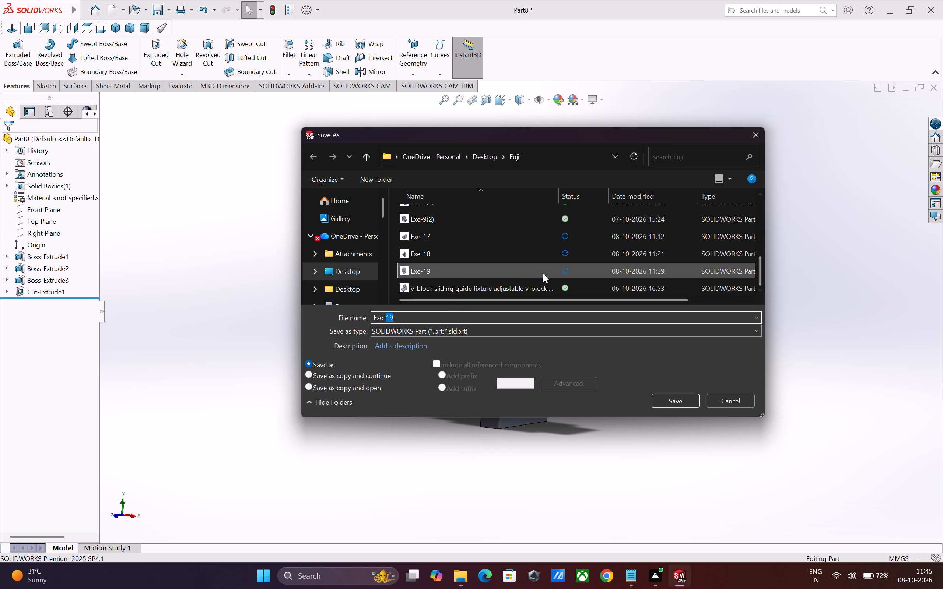
{"action": "key", "text": "2"}
{"action": "key", "text": "0"}
{"action": "key", "text": "Return"}
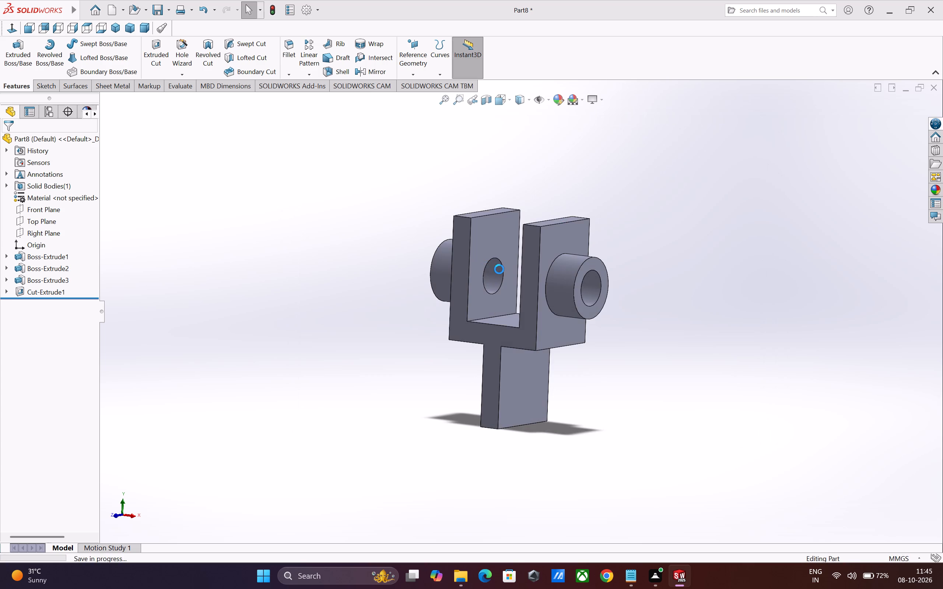
Save a copy of the part as an Adobe PDF named Exe-20 in the Fuji folder.
{"action": "left_click_drag", "start_coordinate": [169, 9], "coordinate": [172, 11]}
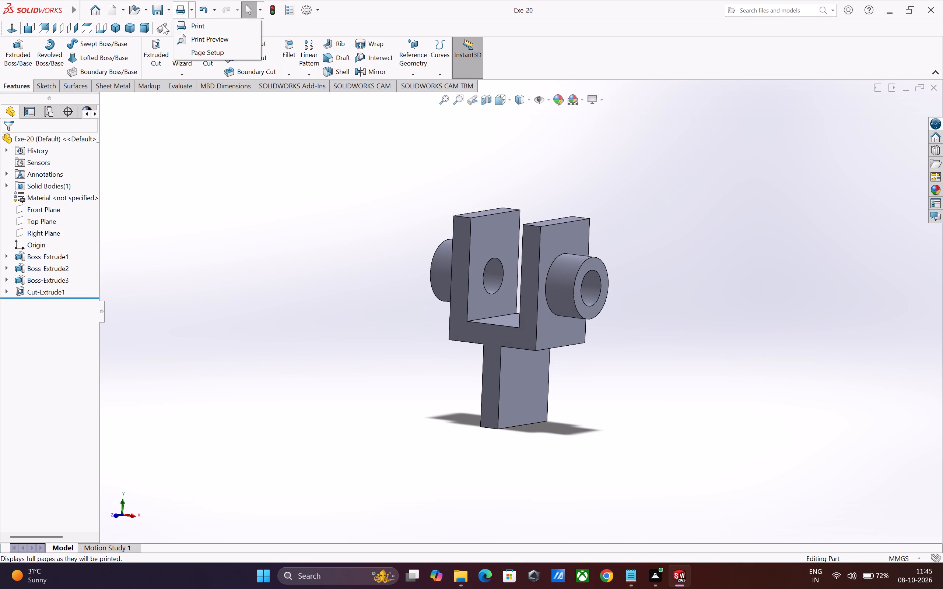
{"action": "left_click", "coordinate": [180, 36]}
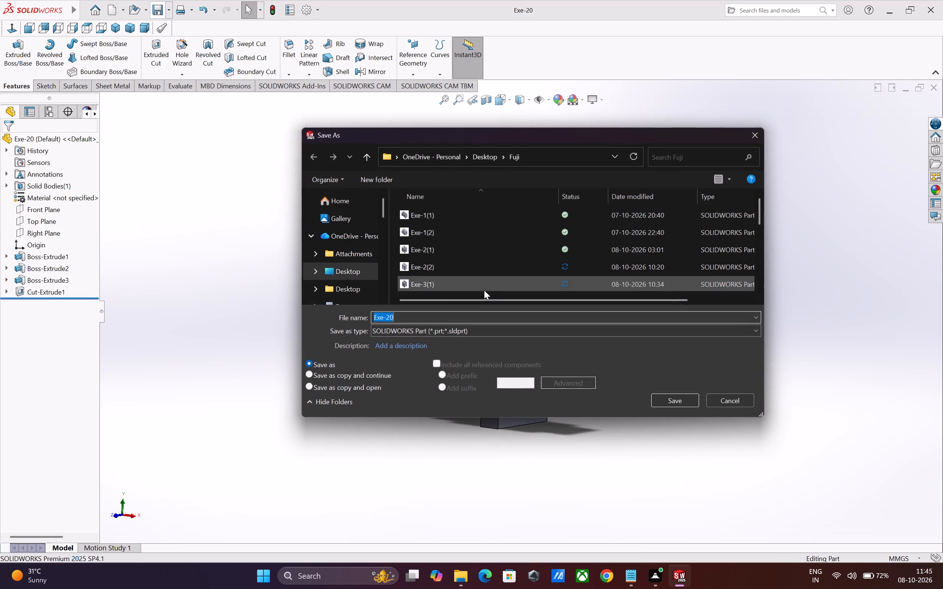
{"action": "left_click", "coordinate": [708, 334]}
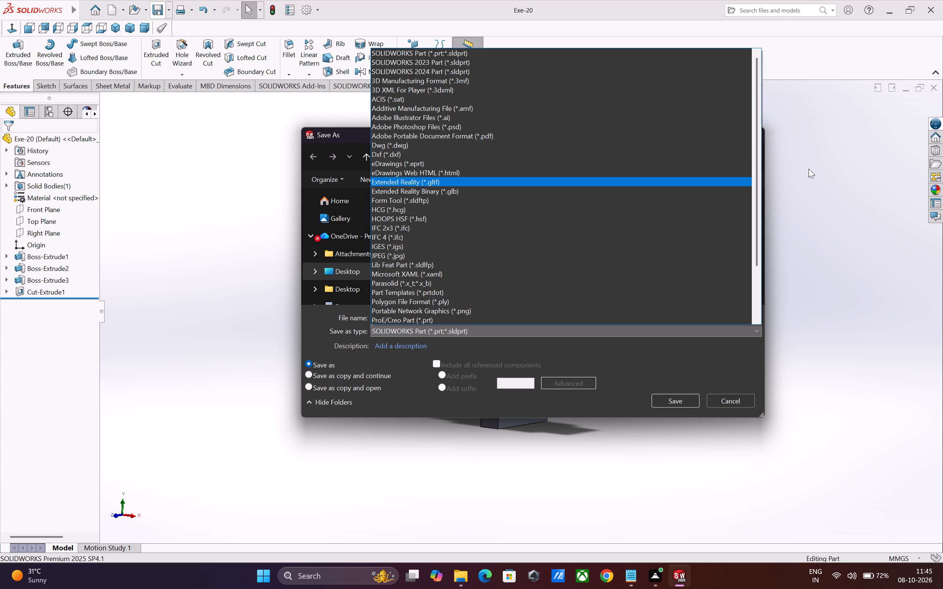
{"action": "left_click", "coordinate": [603, 133]}
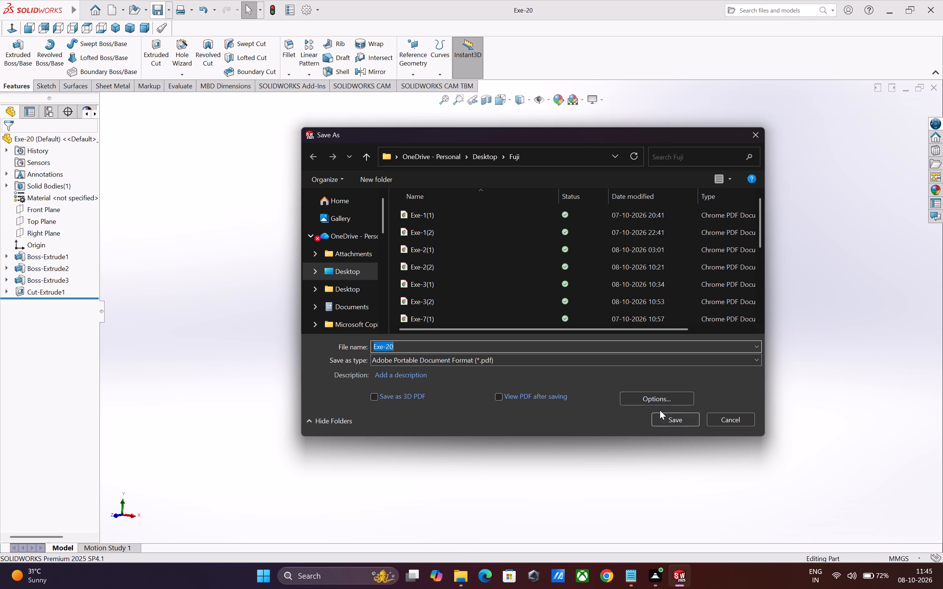
{"action": "left_click", "coordinate": [678, 422]}
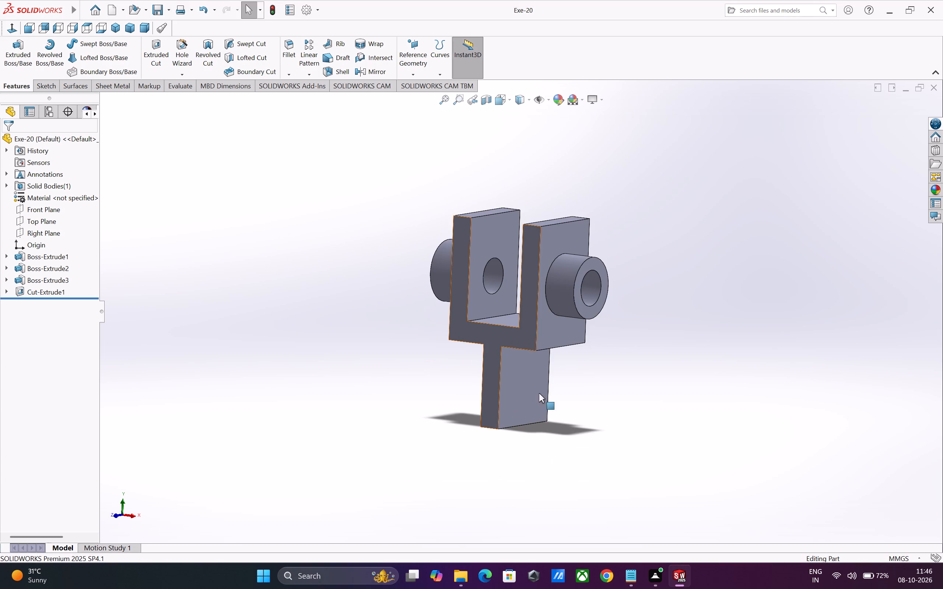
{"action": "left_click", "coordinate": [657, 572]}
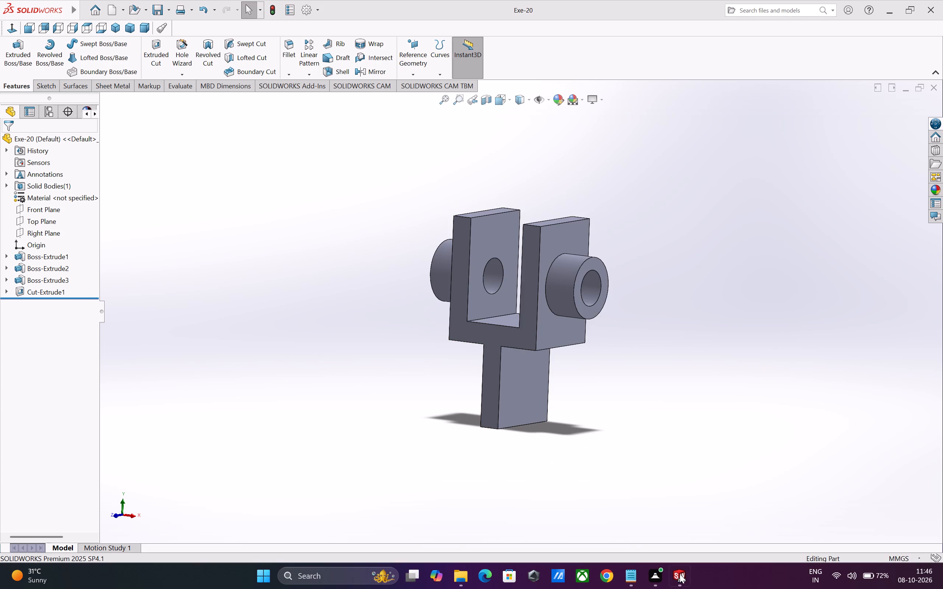